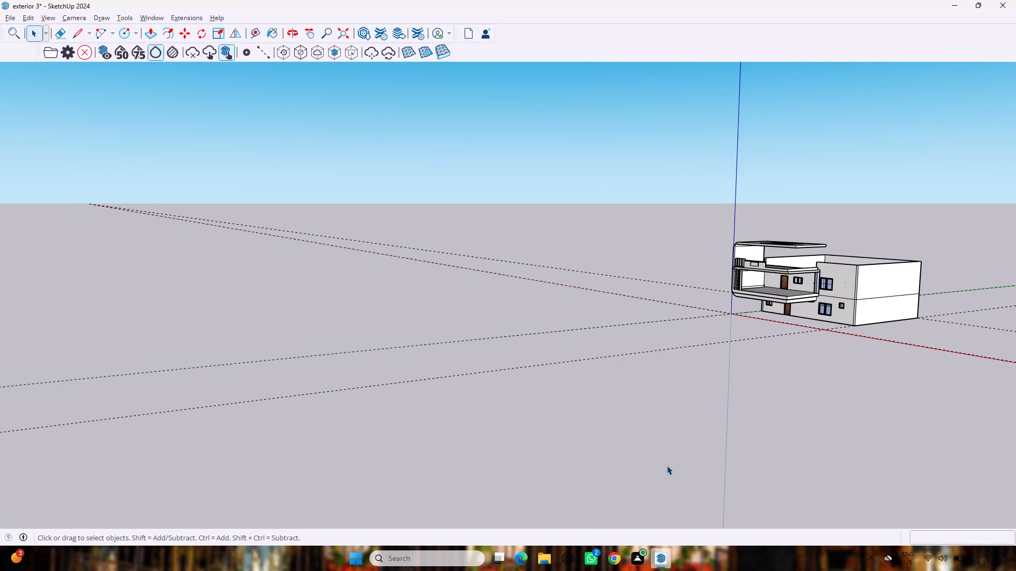
# Close the exterior 3 house model and exit the modelling program.
pyautogui.hotkey('alt', 'F4')
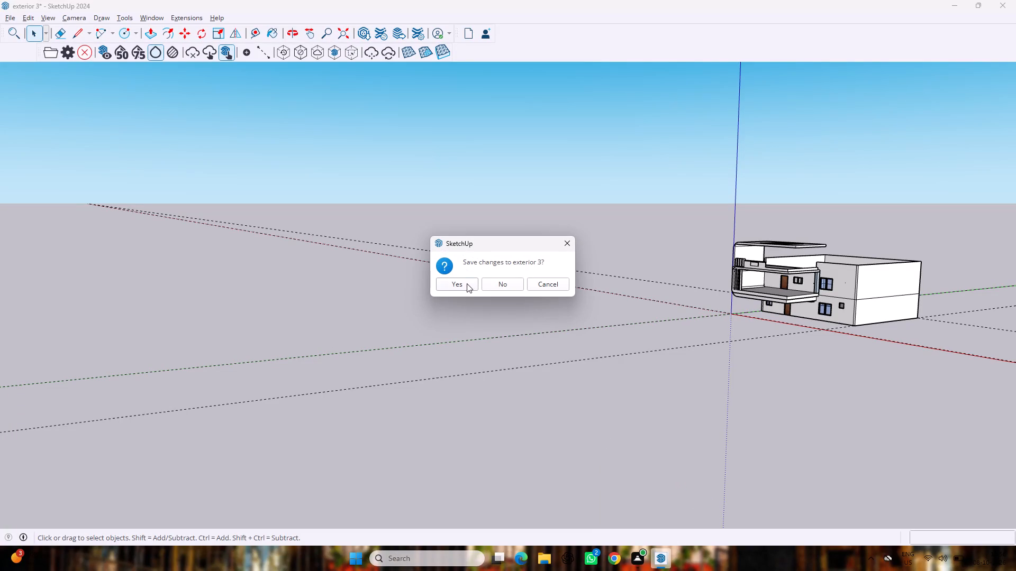
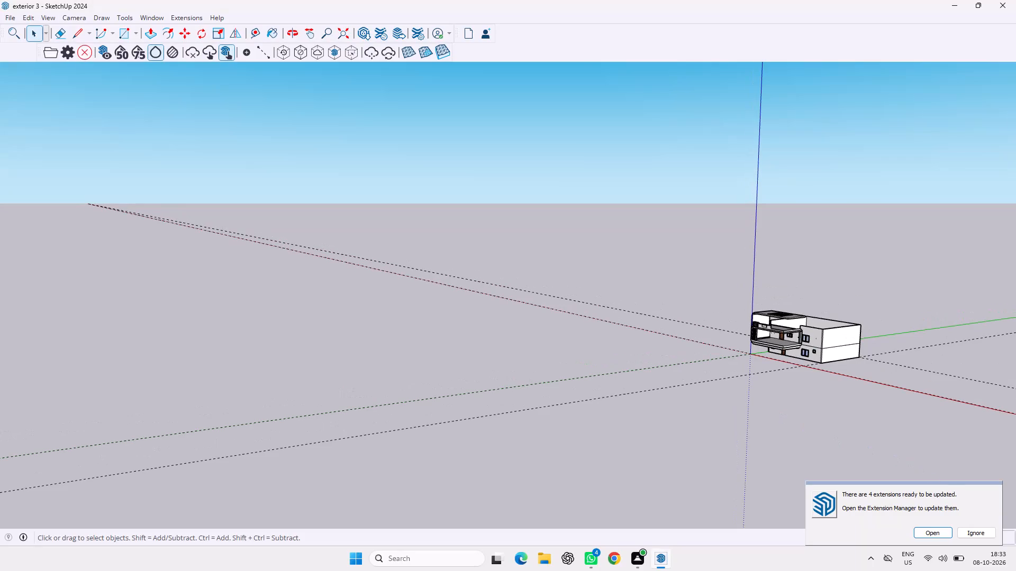
# Dismiss the extension update notice.
pyautogui.click(984, 533)
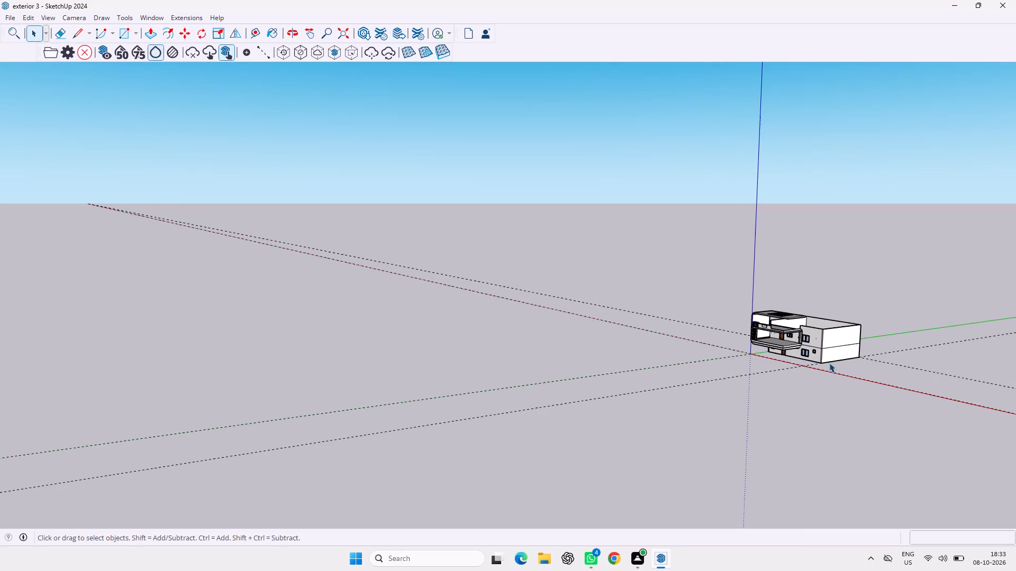
# Examine the front facade of the house up close, including its balcony frame, doors and windows.
pyautogui.moveTo(778, 339); pyautogui.dragTo(781, 326, button='middle')
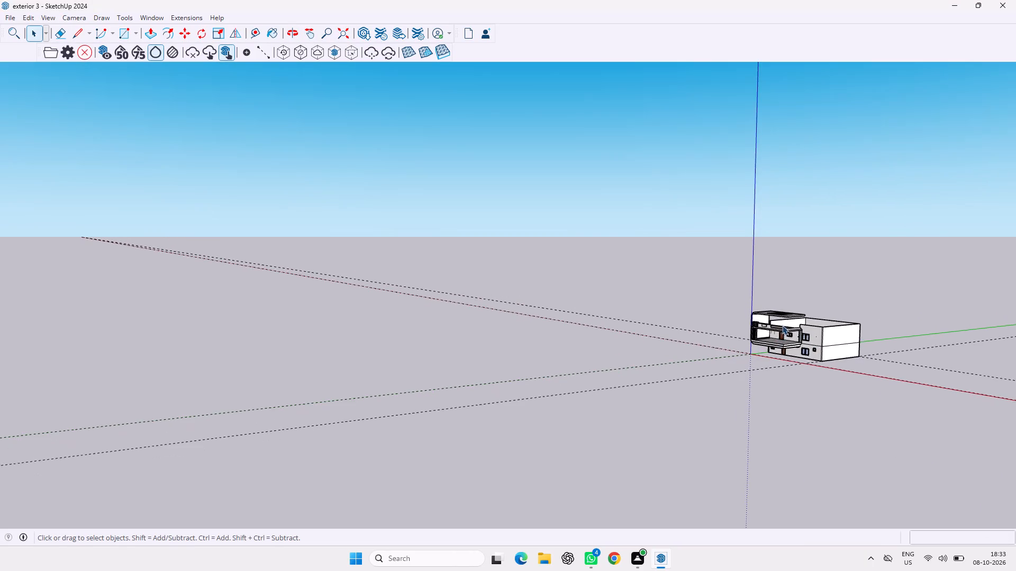
pyautogui.scroll(11, 783, 326)
pyautogui.moveTo(773, 337); pyautogui.dragTo(969, 331, button='middle')
pyautogui.scroll(-1, 933, 346)
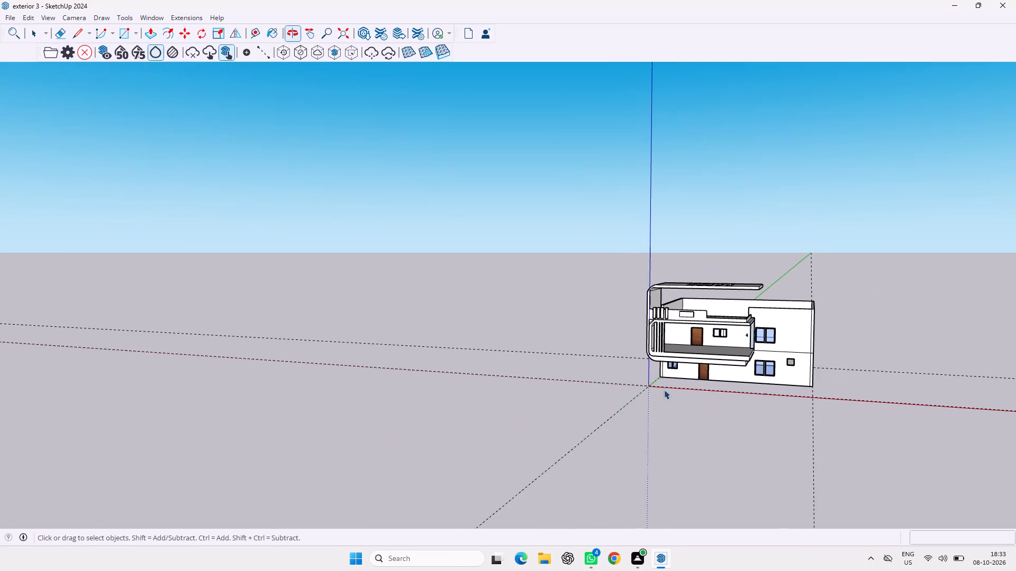
pyautogui.scroll(1, 504, 417)
pyautogui.scroll(3, 666, 397)
pyautogui.scroll(-4, 751, 375)
pyautogui.scroll(5, 777, 383)
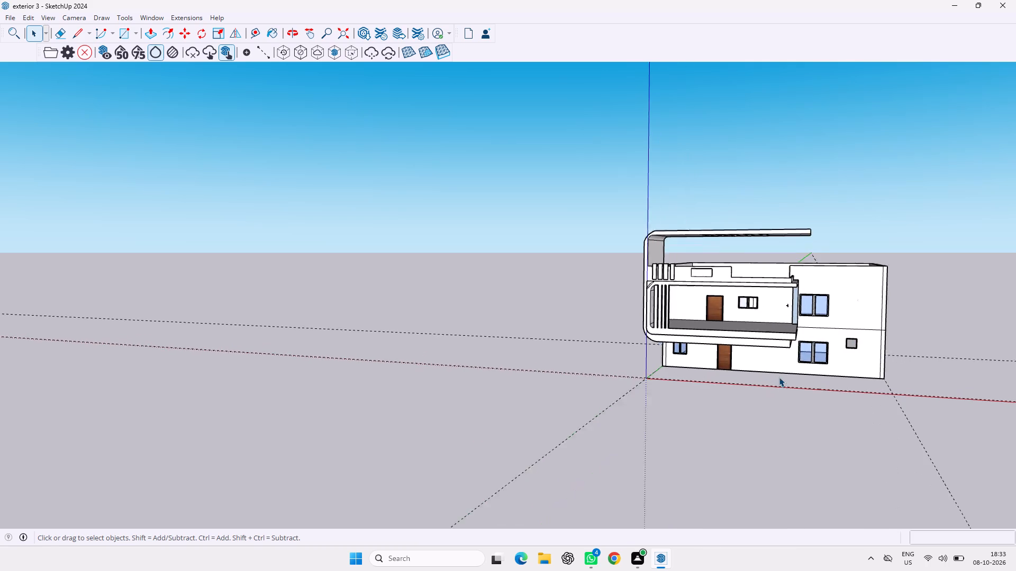
pyautogui.scroll(2, 779, 377)
pyautogui.moveTo(779, 375); pyautogui.dragTo(782, 385, button='middle')
pyautogui.scroll(4, 765, 339)
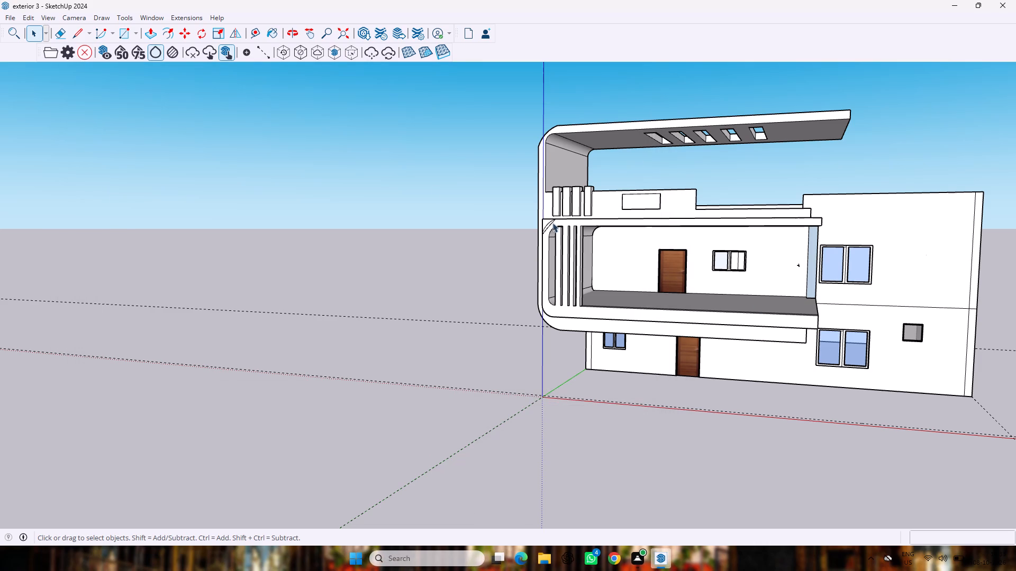
# Search the Extension Warehouse for "maj stair" and install the MAJ Stair extension, allowing it file system access.
pyautogui.click(190, 17)
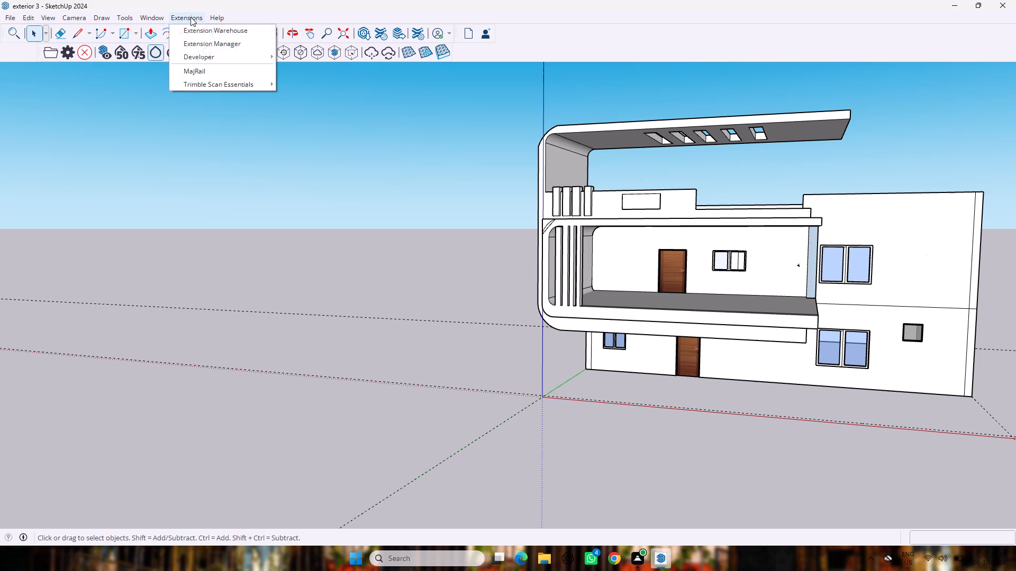
pyautogui.click(238, 34)
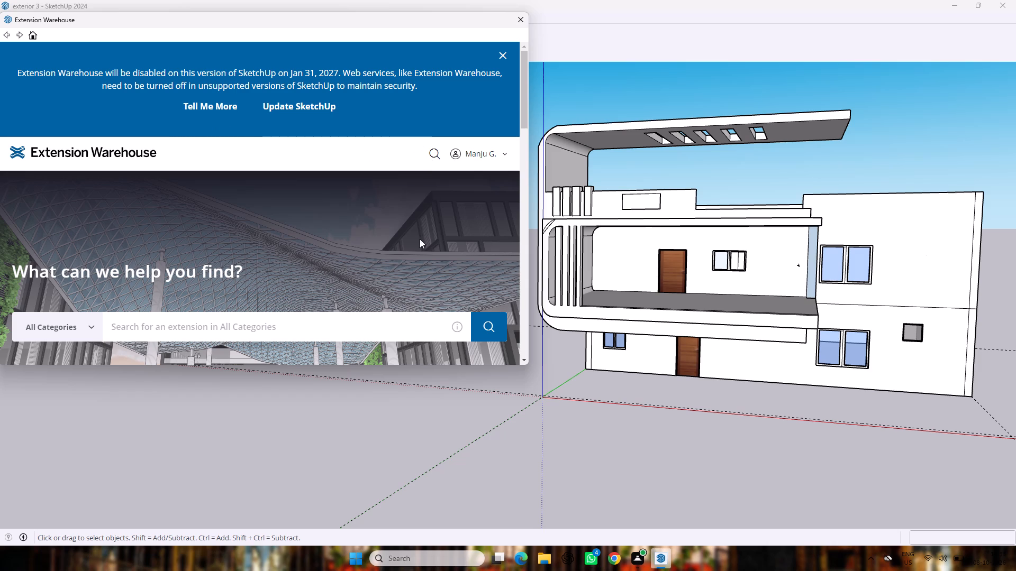
pyautogui.click(346, 321)
pyautogui.write('maj stair')
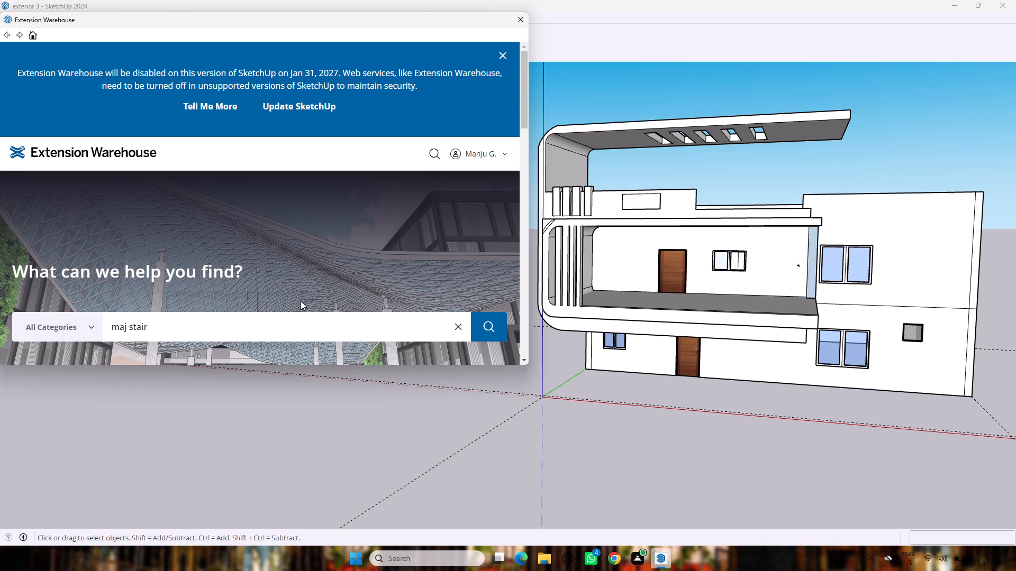
pyautogui.press('Return')
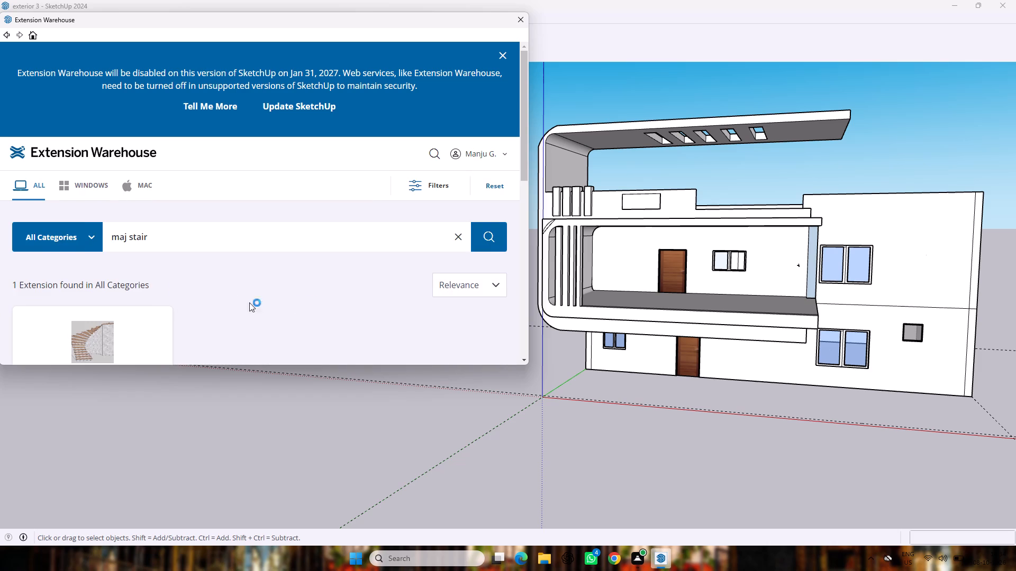
pyautogui.scroll(-4, 120, 284)
pyautogui.scroll(2, 77, 238)
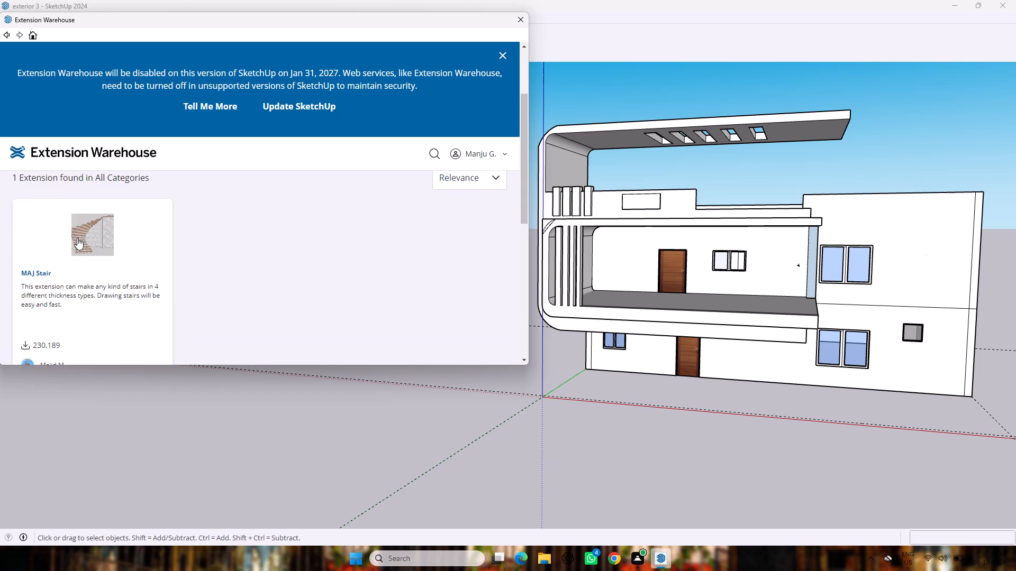
pyautogui.click(78, 237)
pyautogui.scroll(-2, 486, 333)
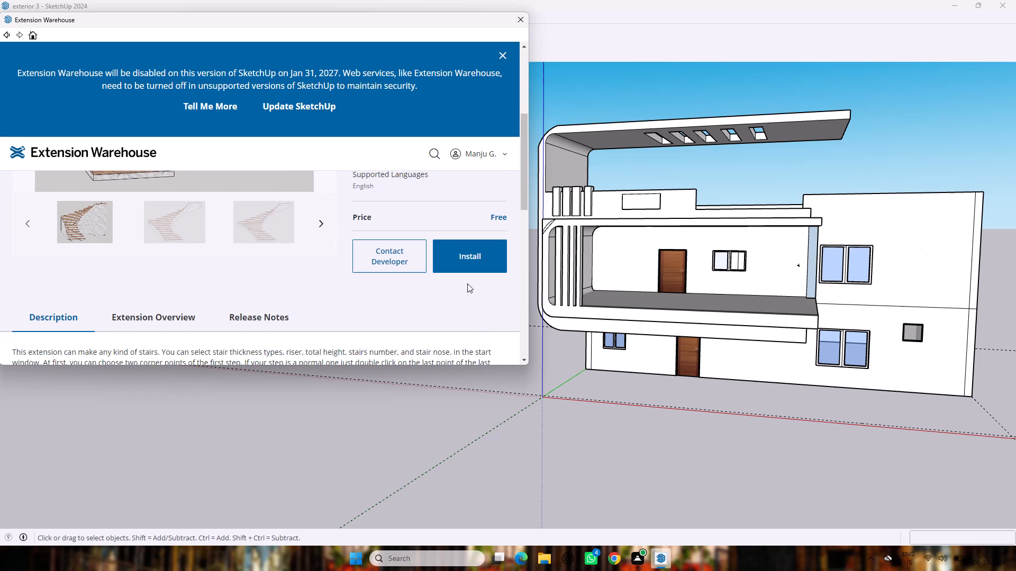
pyautogui.click(467, 259)
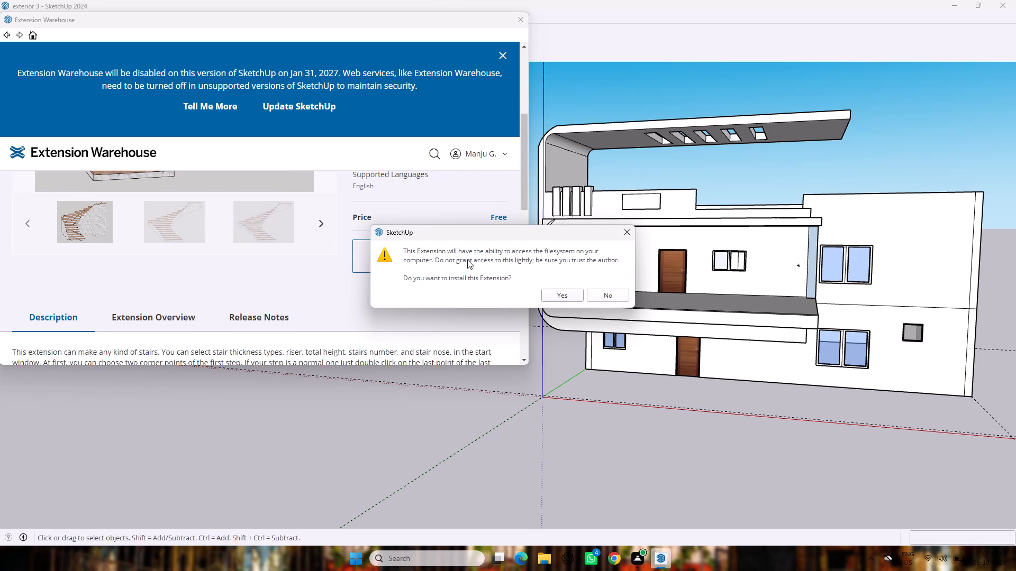
pyautogui.click(555, 300)
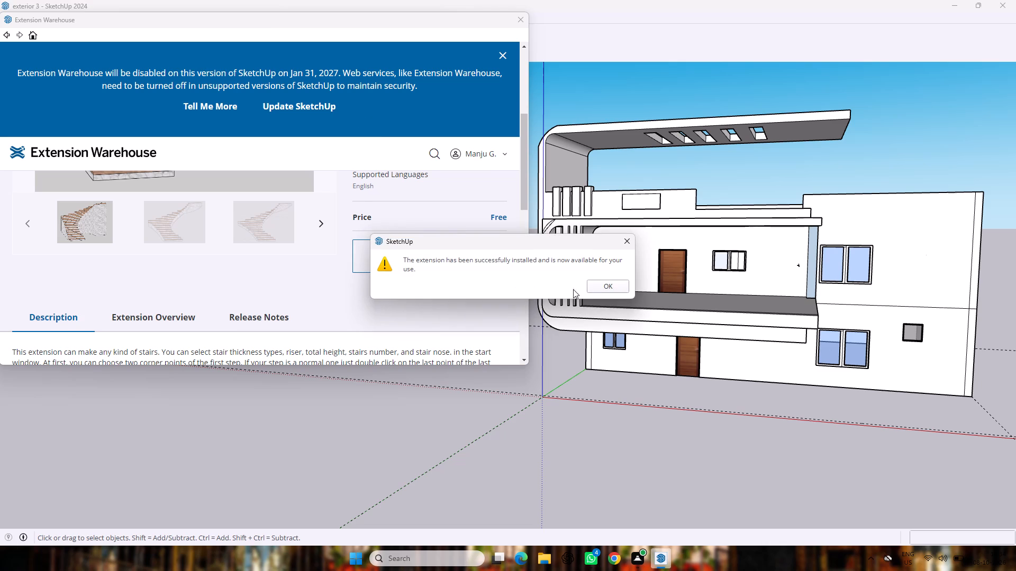
pyautogui.click(603, 285)
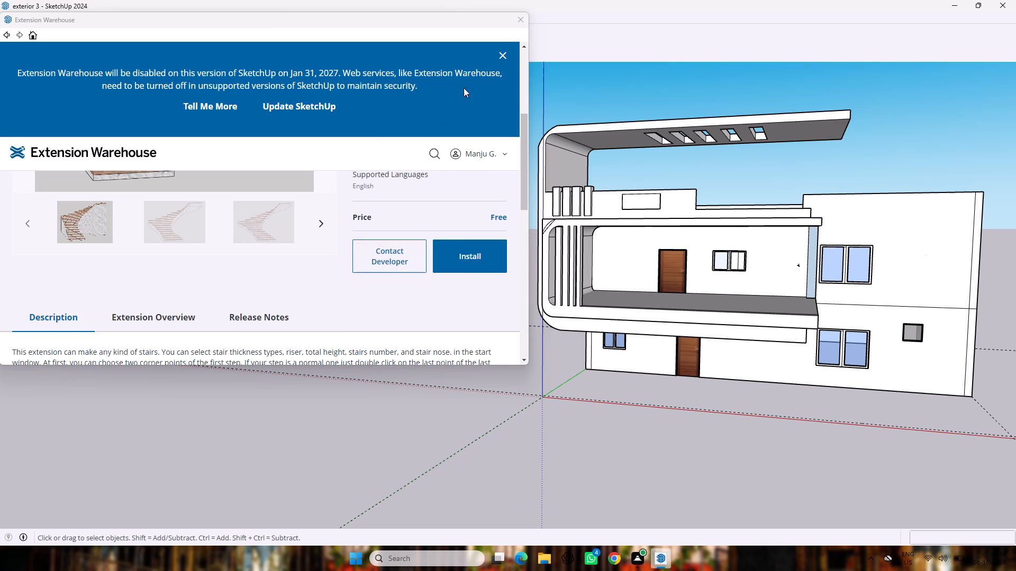
# Dismiss the service shutdown banner on the MAJ Stair page of the Extension Warehouse.
pyautogui.click(503, 59)
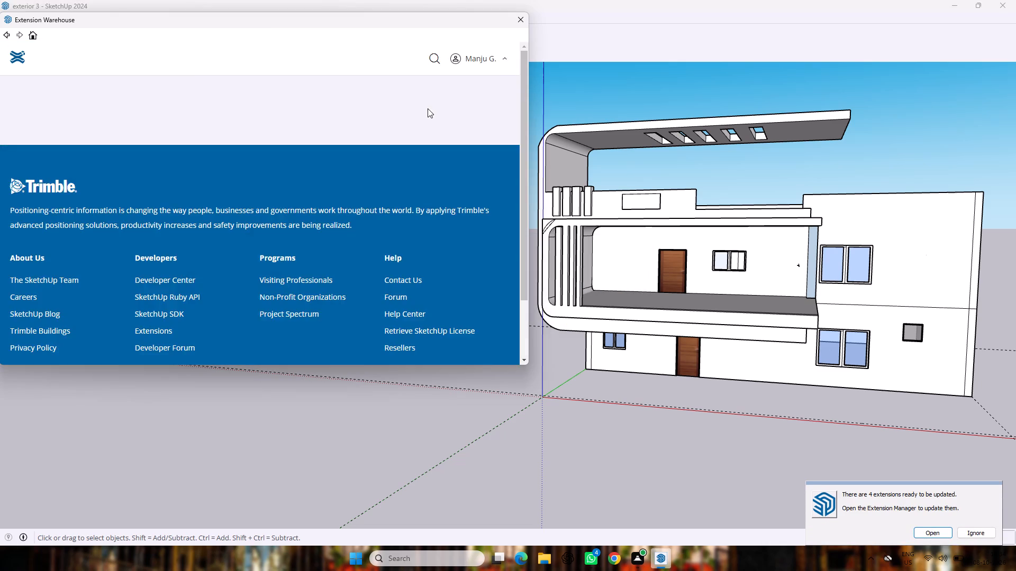
pyautogui.scroll(6, 412, 127)
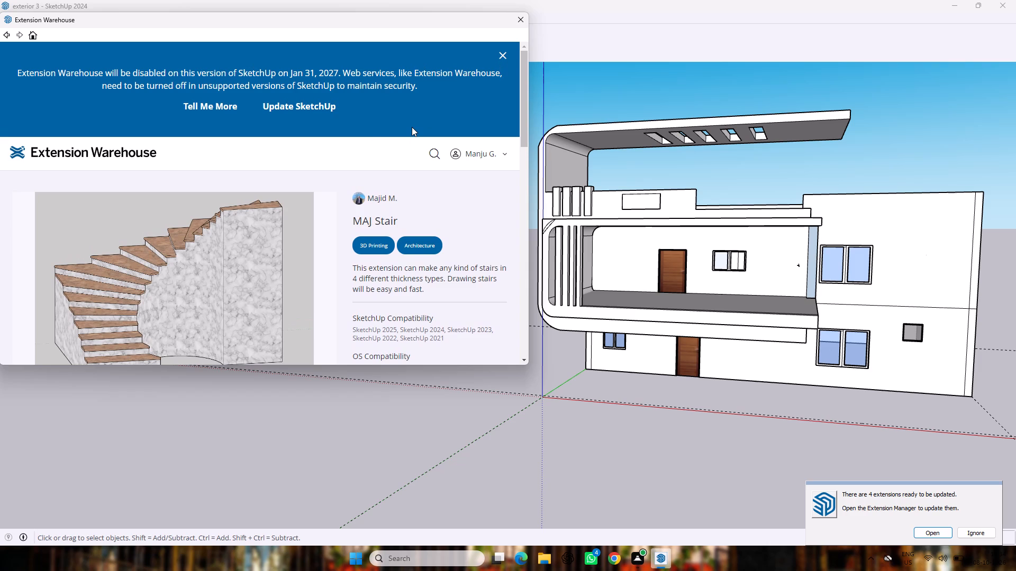
pyautogui.scroll(-8, 359, 148)
pyautogui.scroll(13, 358, 151)
pyautogui.click(500, 56)
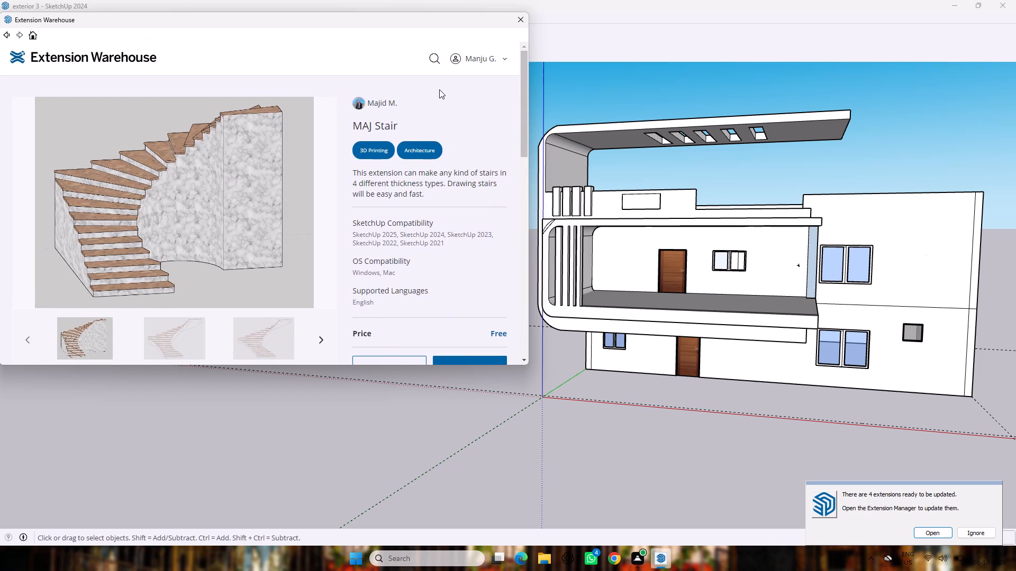
pyautogui.scroll(-5, 438, 101)
pyautogui.scroll(9, 431, 114)
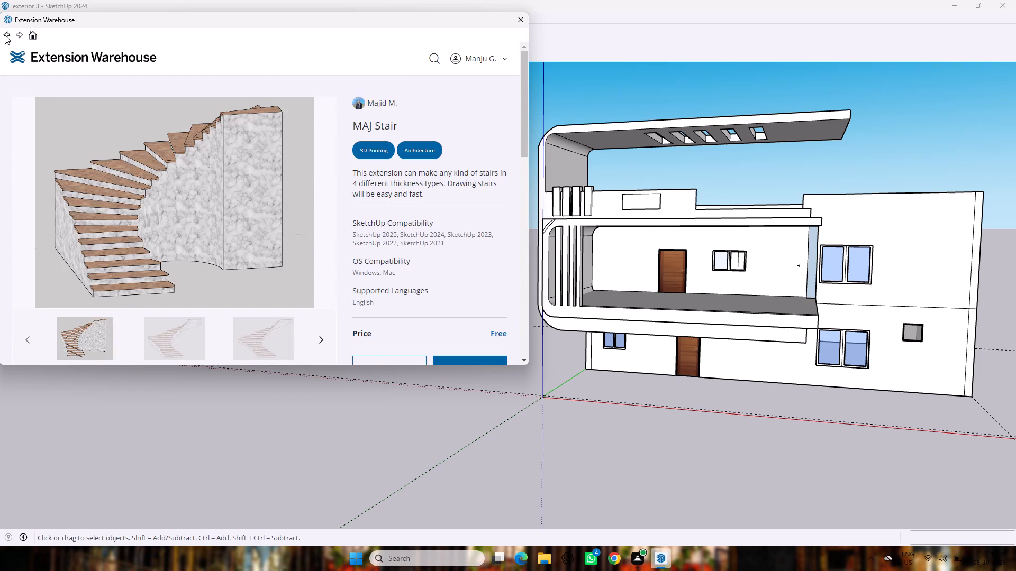
# Search the Extension Warehouse for "maj door", install the MAJ Door extension with file system access, and close the warehouse.
pyautogui.click(5, 35)
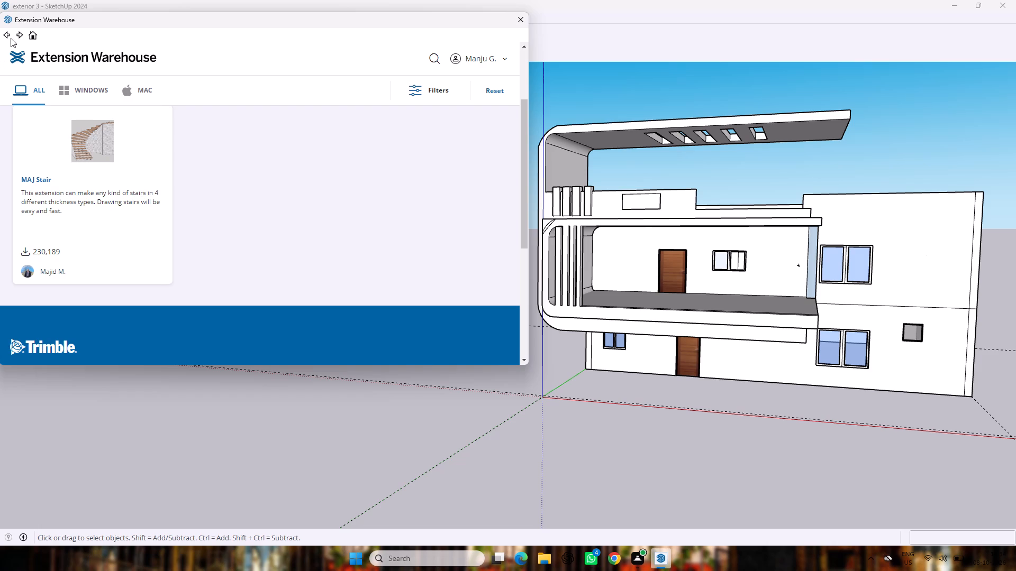
pyautogui.click(9, 33)
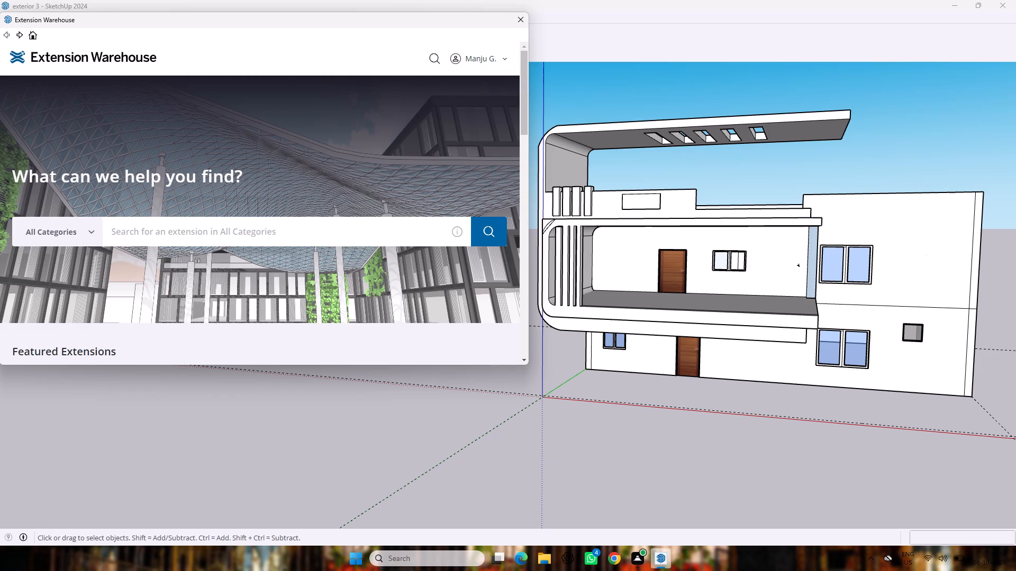
pyautogui.click(132, 229)
pyautogui.write('maj door')
pyautogui.press('Return')
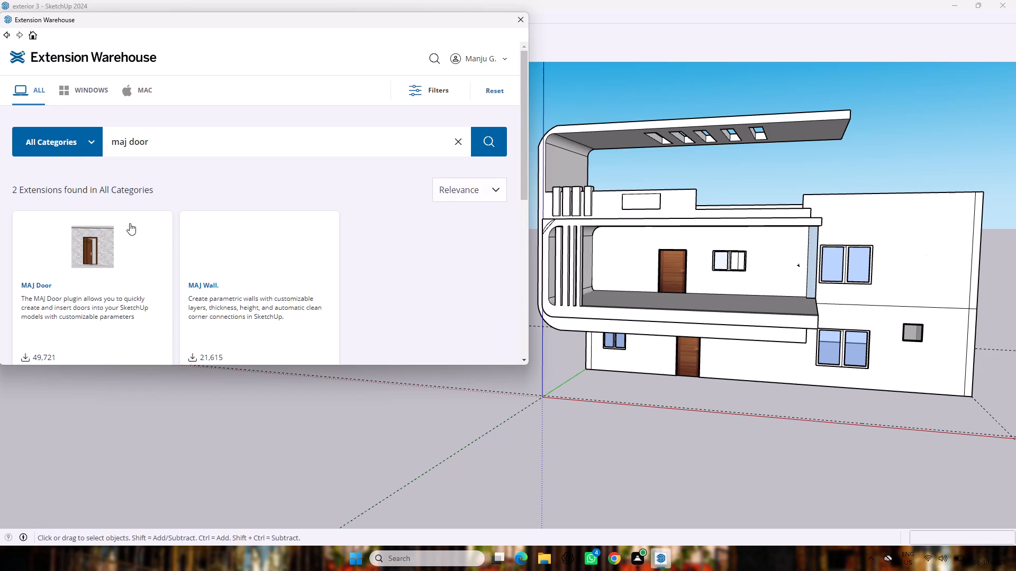
pyautogui.scroll(-2, 130, 223)
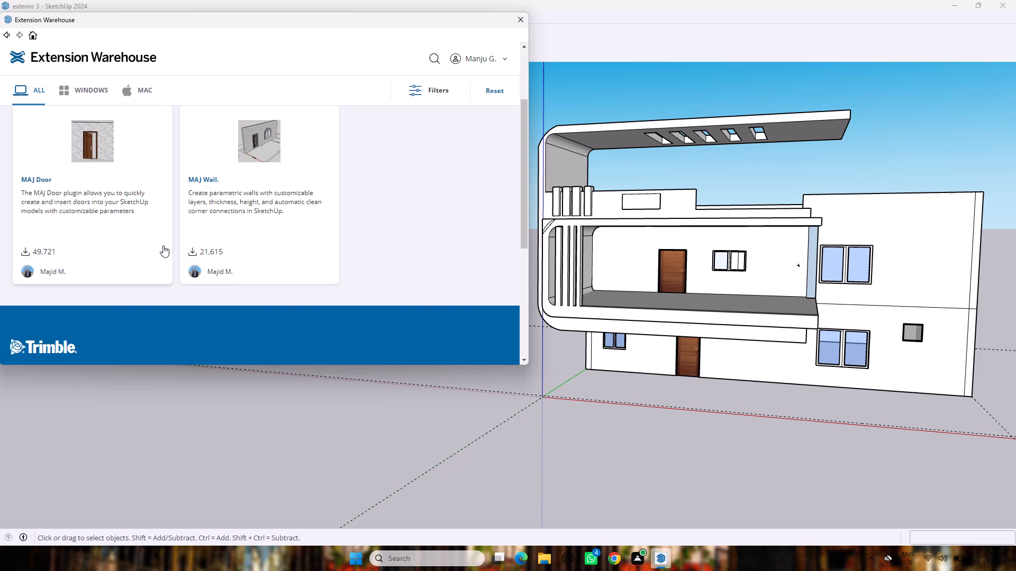
pyautogui.doubleClick(34, 256)
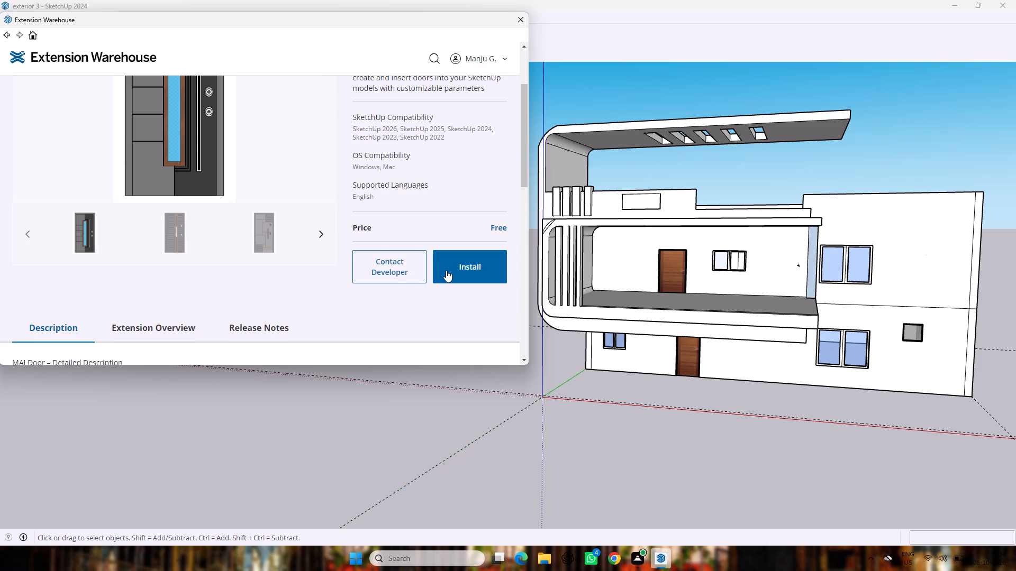
pyautogui.click(446, 270)
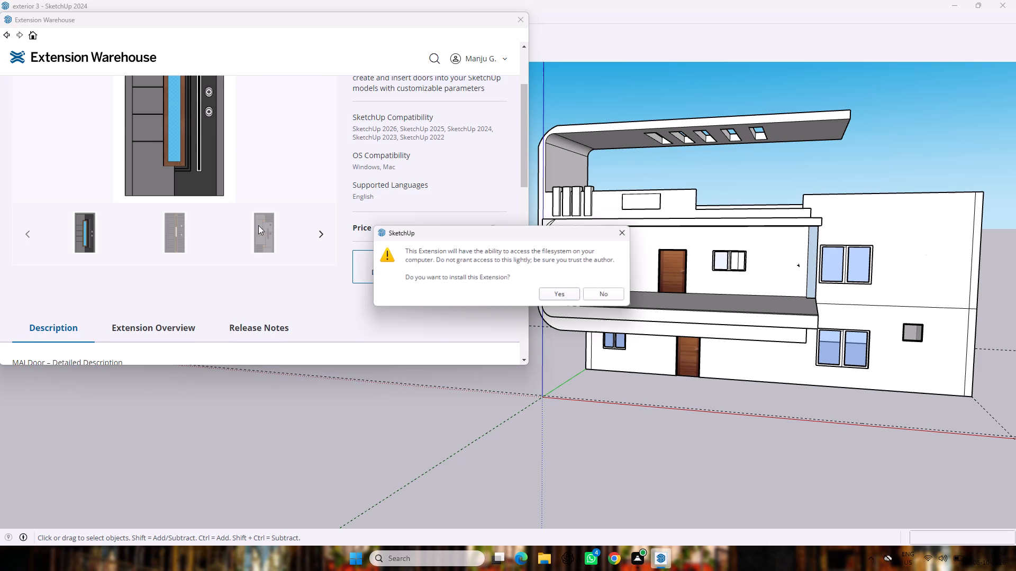
pyautogui.click(564, 296)
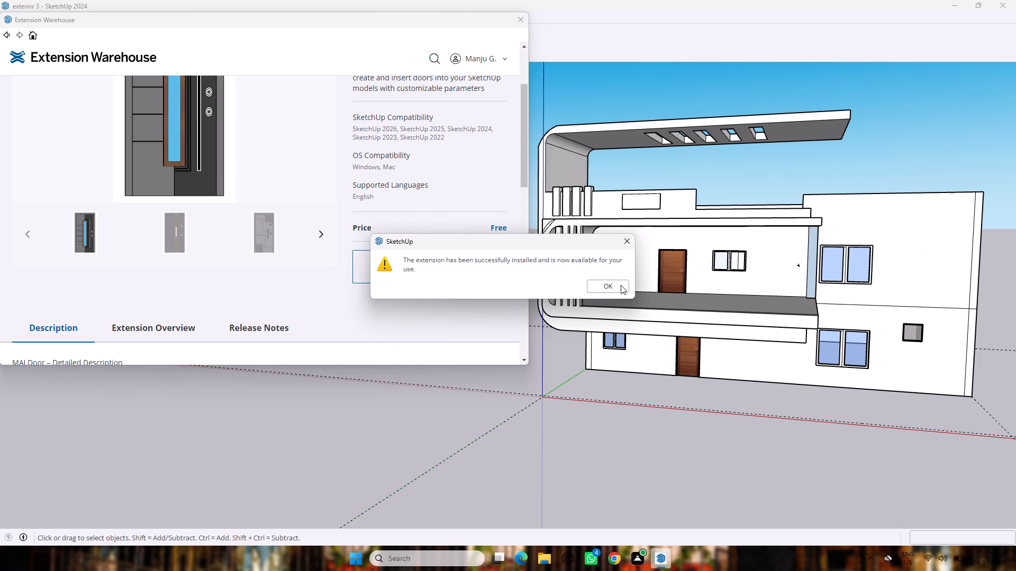
pyautogui.click(621, 285)
pyautogui.scroll(7, 466, 235)
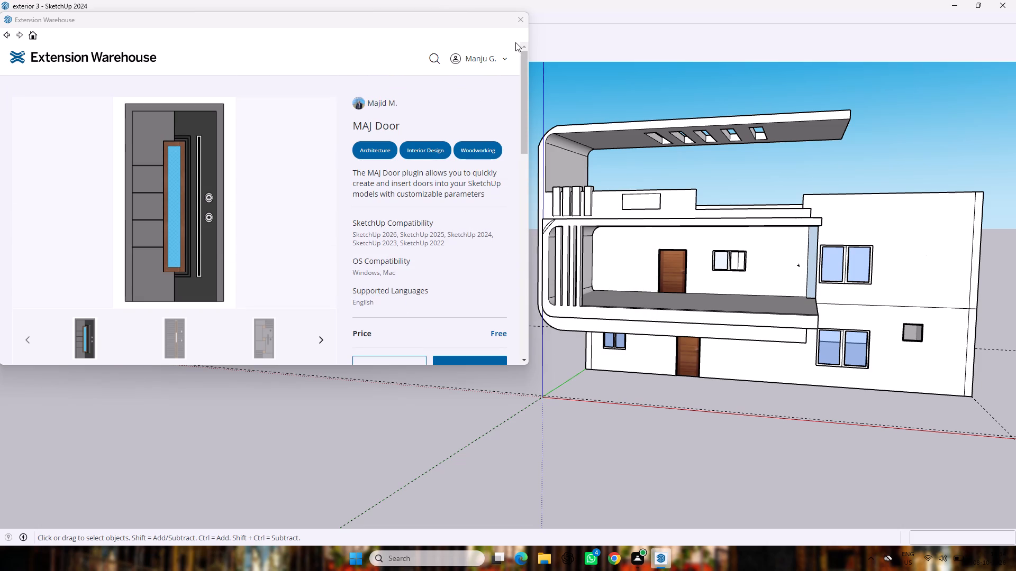
pyautogui.click(519, 24)
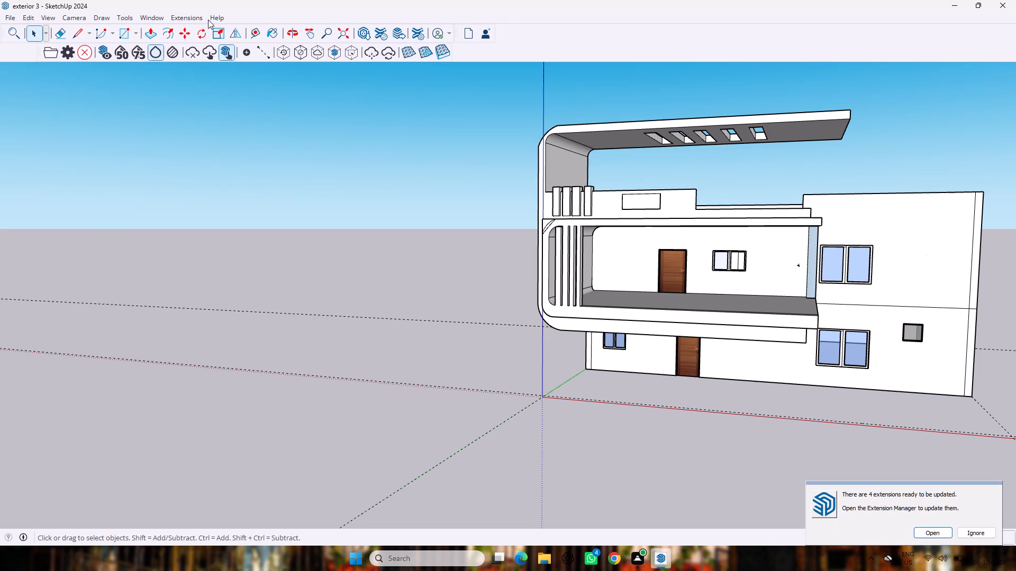
# Review the installed extensions in the Extension Manager, checking for the MAJ extensions, and close it.
pyautogui.click(198, 19)
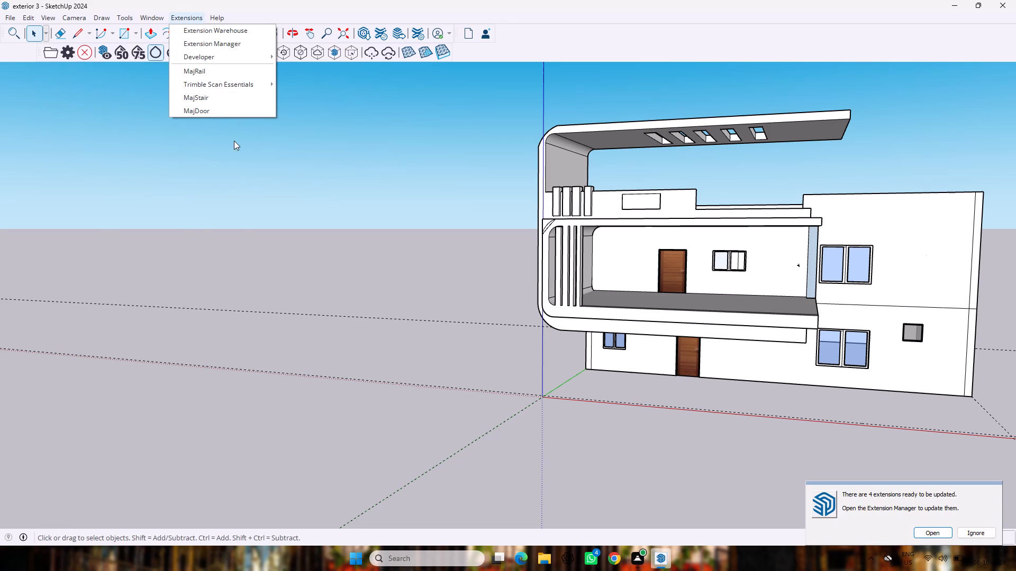
pyautogui.click(242, 46)
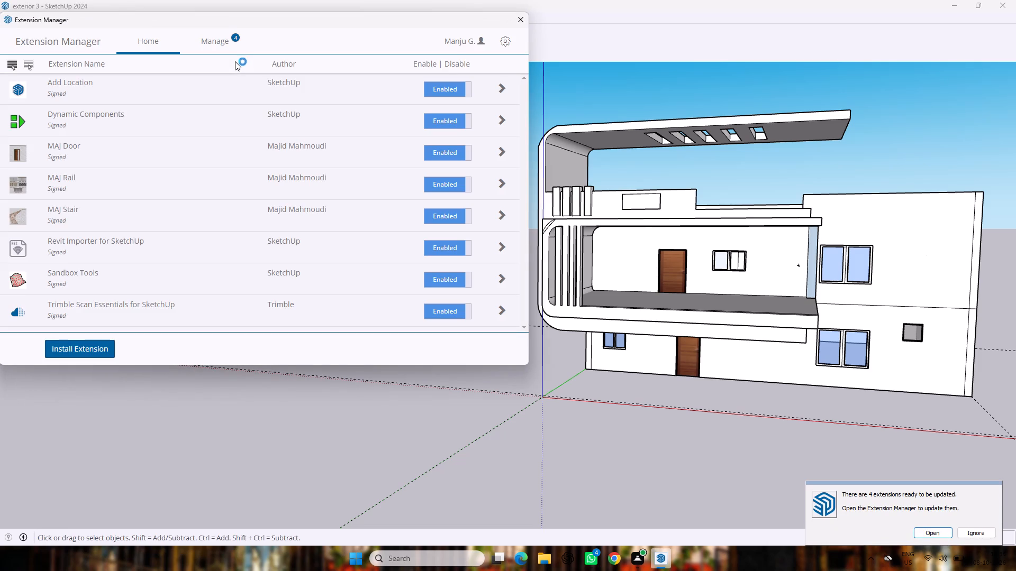
pyautogui.scroll(-4, 306, 121)
pyautogui.scroll(-2, 172, 153)
pyautogui.scroll(8, 60, 210)
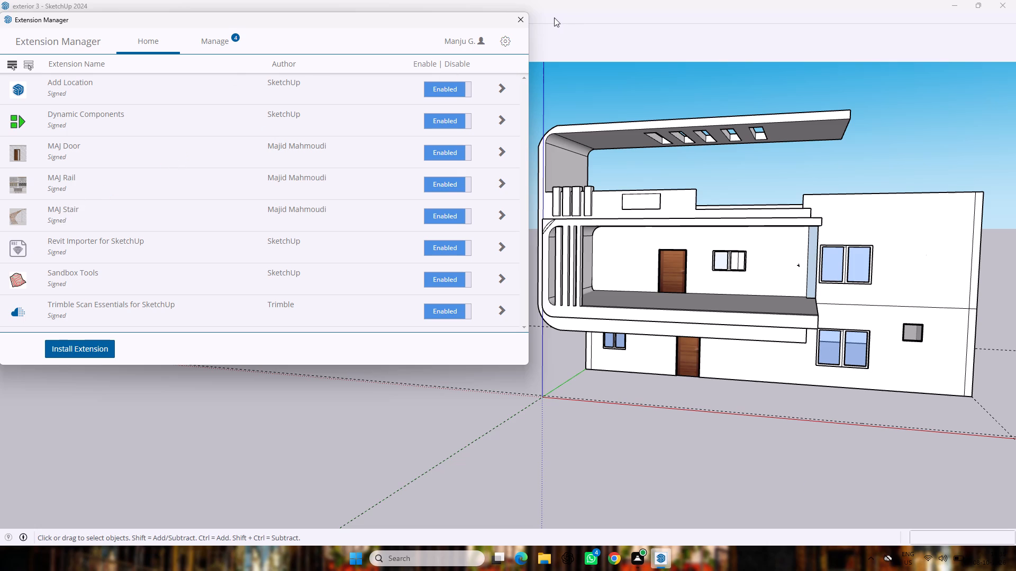
pyautogui.click(514, 18)
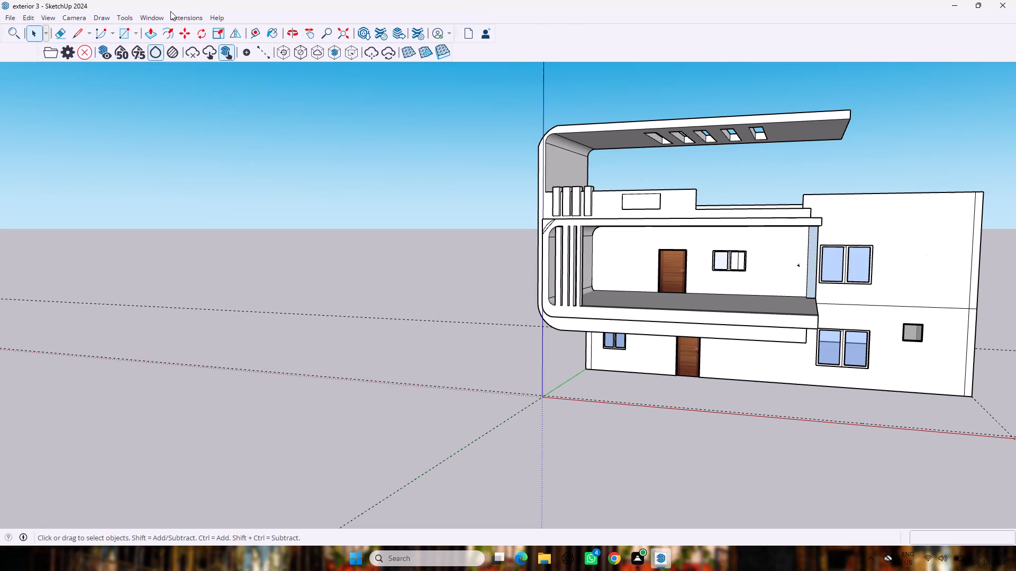
# Search the Extension Warehouse for "face up", install the Eneroth Extended Deletion extension with file system access, and close the warehouse.
pyautogui.click(178, 16)
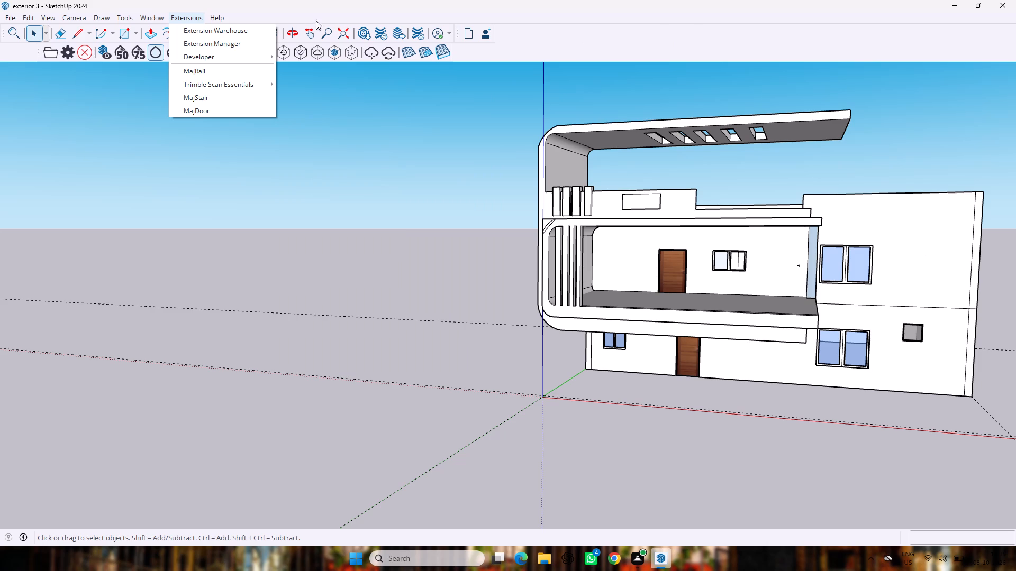
pyautogui.click(251, 33)
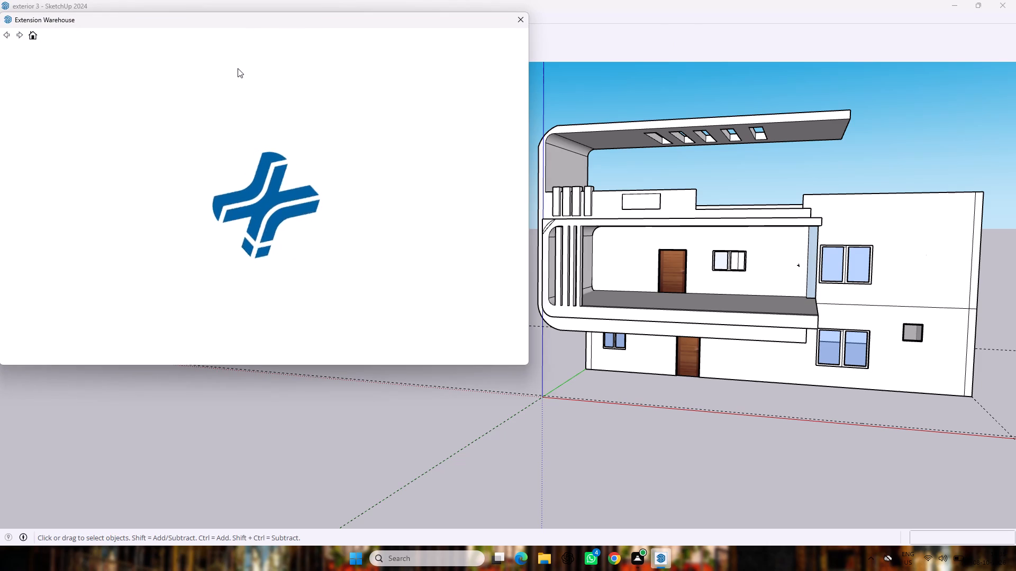
pyautogui.click(266, 224)
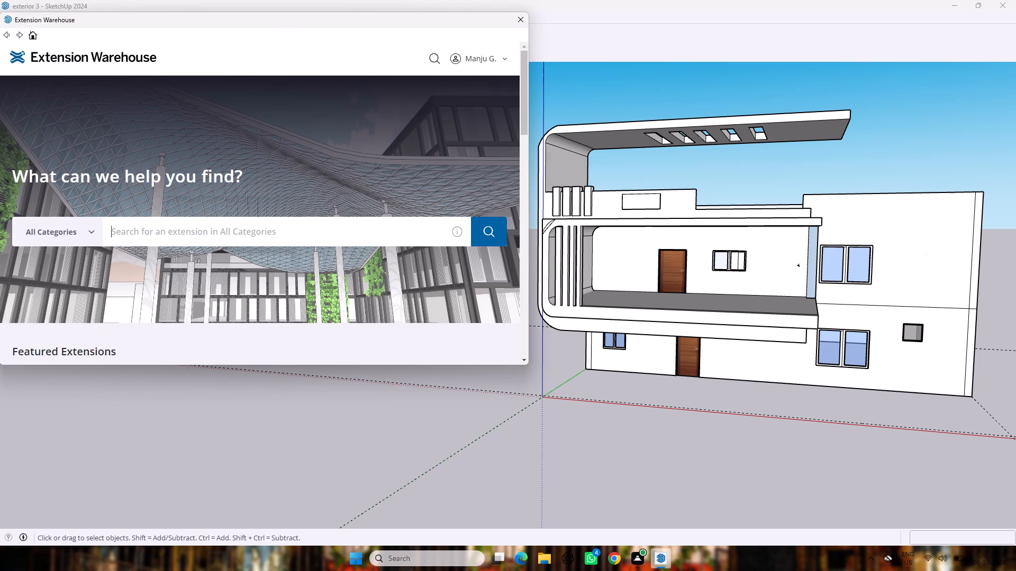
pyautogui.write('face up')
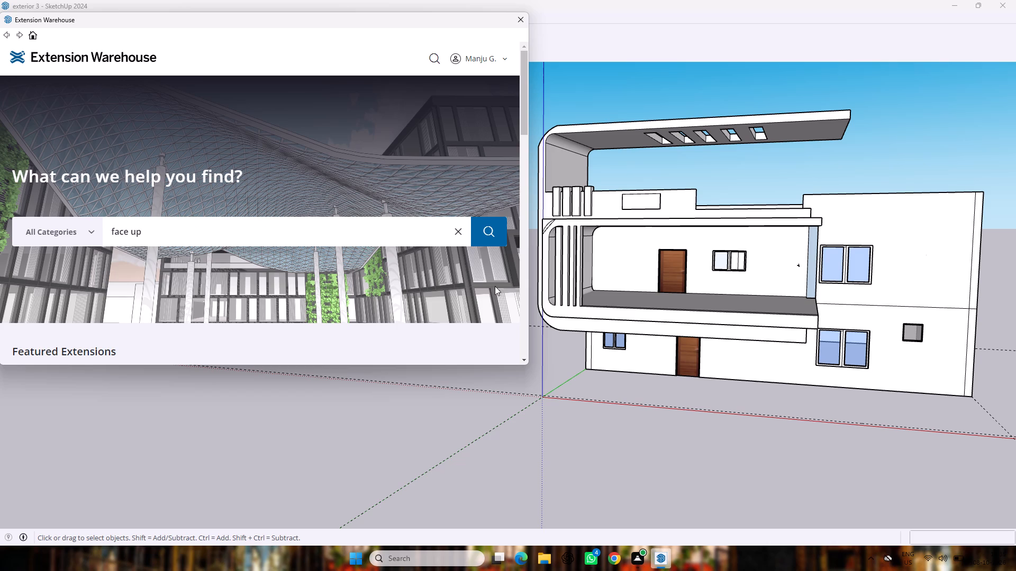
pyautogui.click(480, 235)
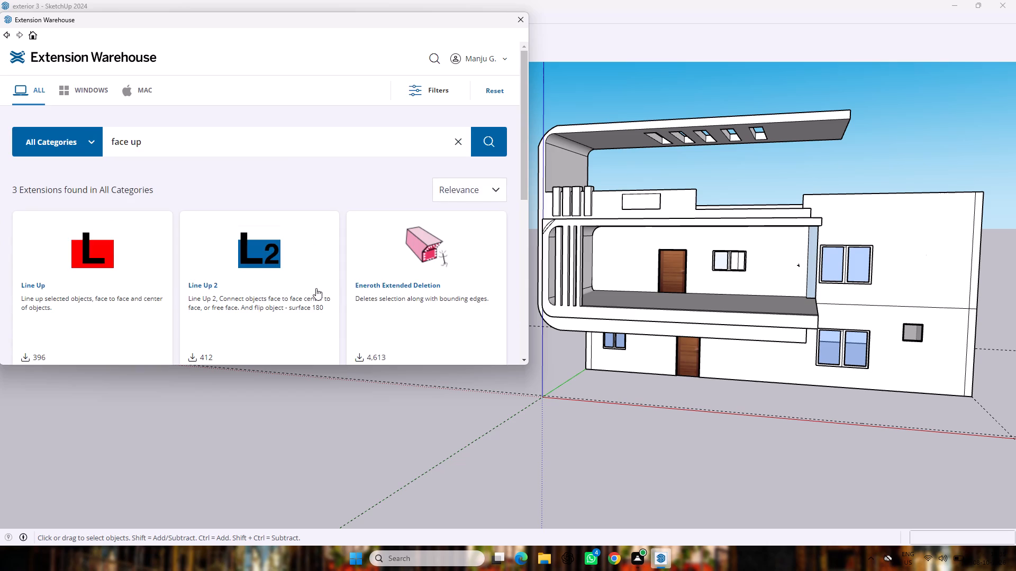
pyautogui.scroll(-5, 309, 289)
pyautogui.scroll(5, 309, 289)
pyautogui.scroll(-2, 309, 288)
pyautogui.click(476, 200)
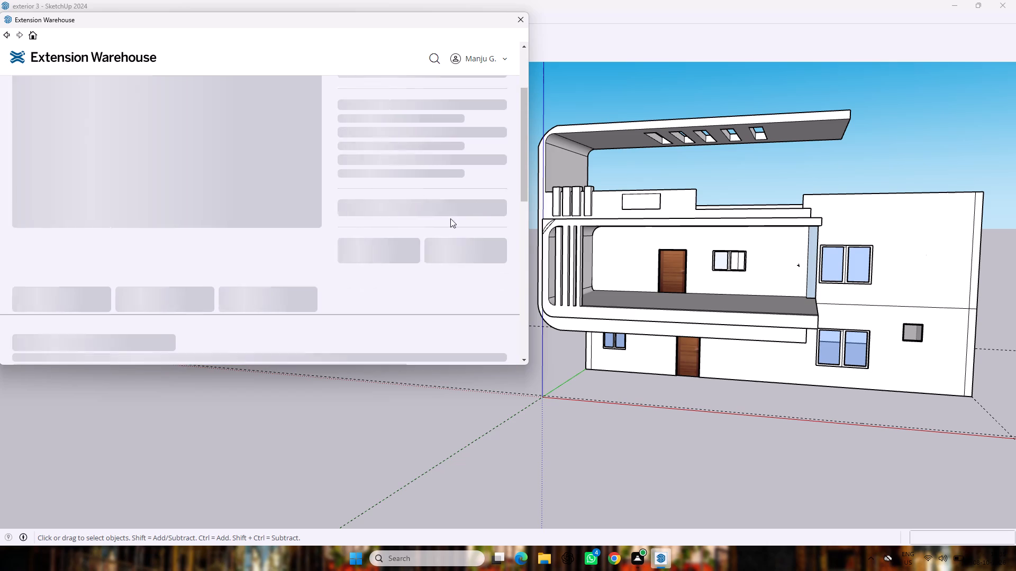
pyautogui.scroll(-4, 367, 249)
pyautogui.scroll(5, 360, 253)
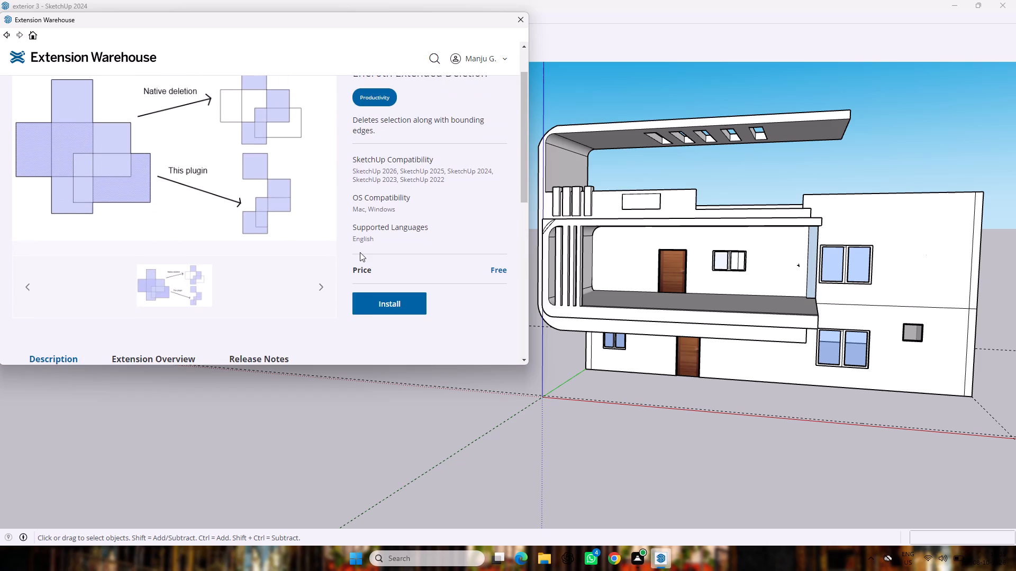
pyautogui.click(388, 301)
pyautogui.click(560, 293)
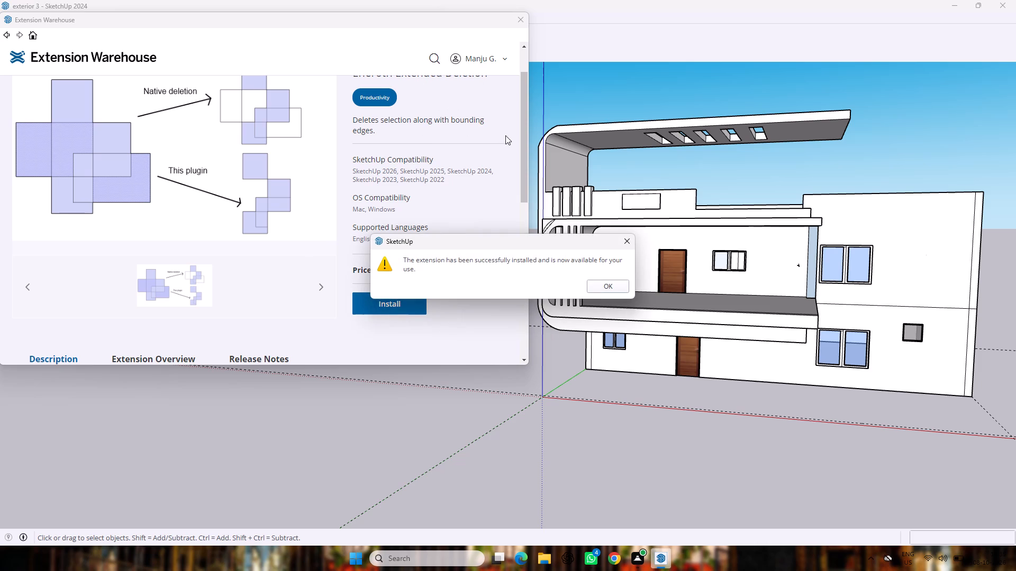
pyautogui.click(613, 287)
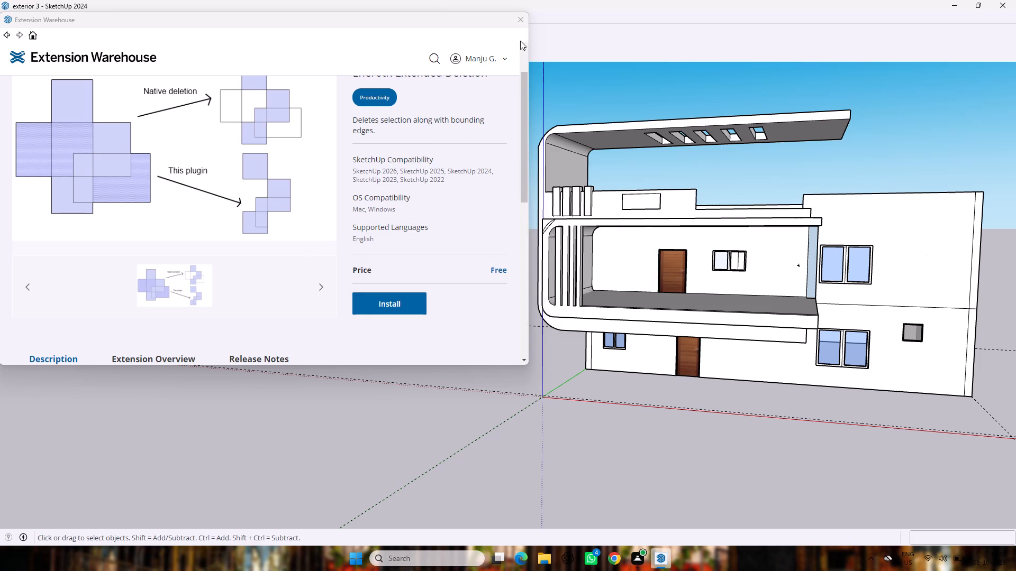
pyautogui.click(520, 23)
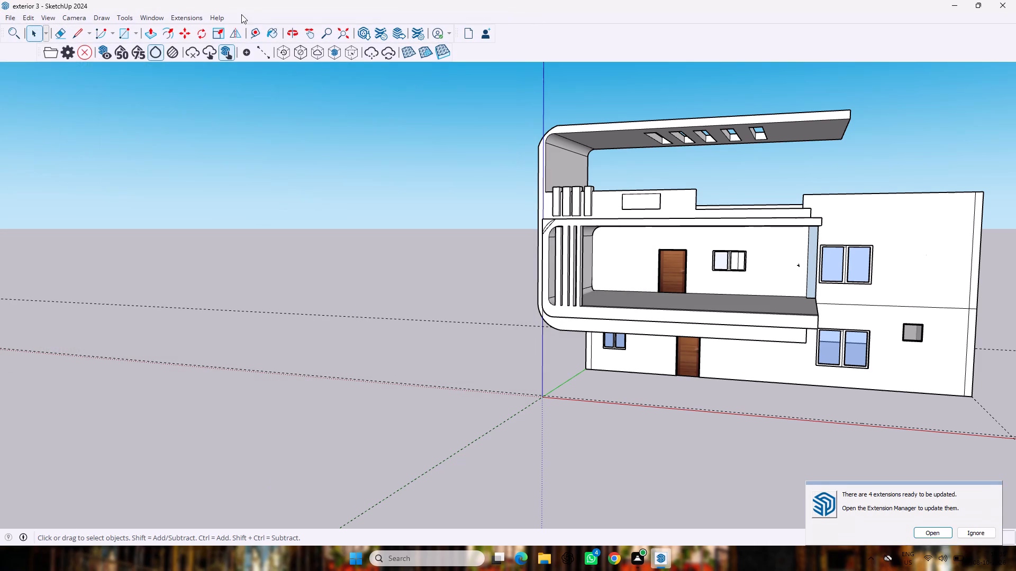
# Look for the newly installed extension among the extension commands and the list of available toolbars.
pyautogui.click(184, 18)
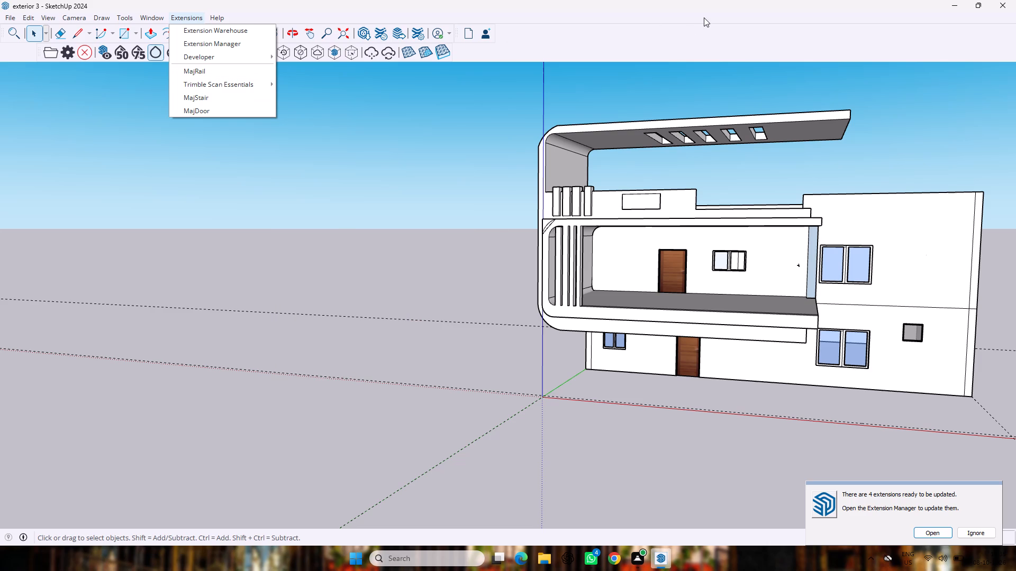
pyautogui.moveTo(704, 17); pyautogui.dragTo(696, 22, button='right')
pyautogui.click(679, 44)
pyautogui.rightClick(677, 44)
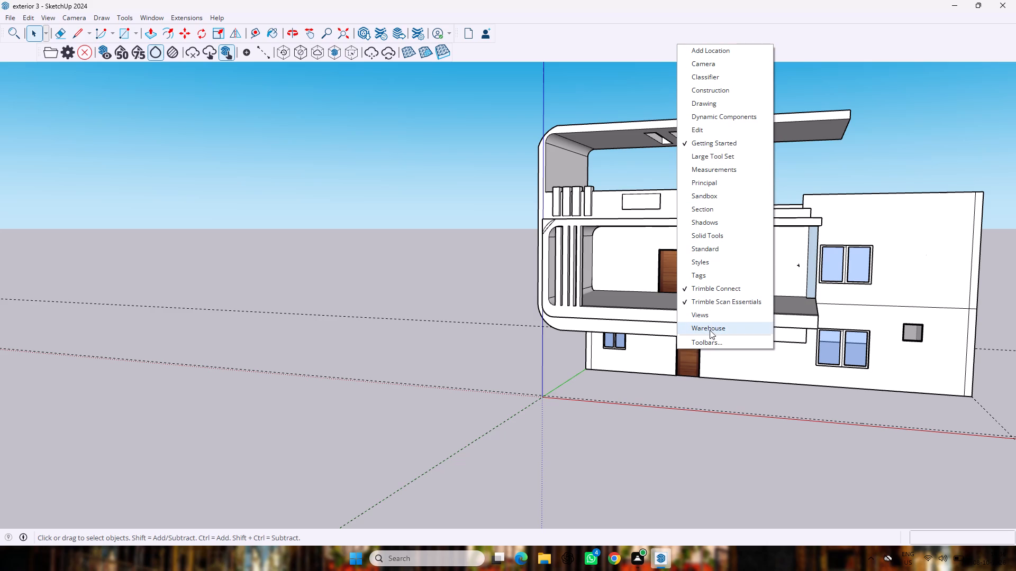
pyautogui.rightClick(645, 23)
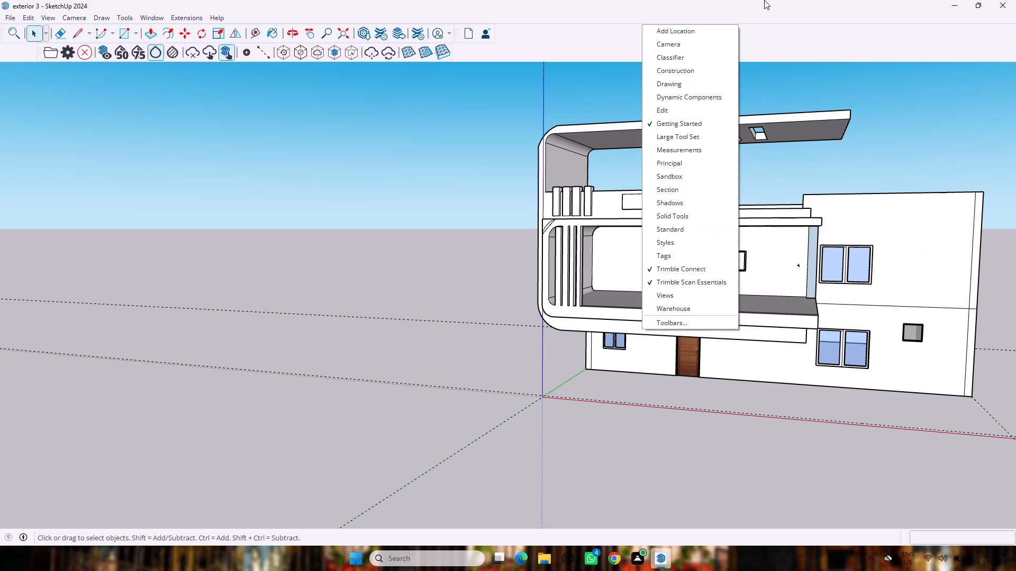
pyautogui.rightClick(764, 0)
pyautogui.rightClick(738, 29)
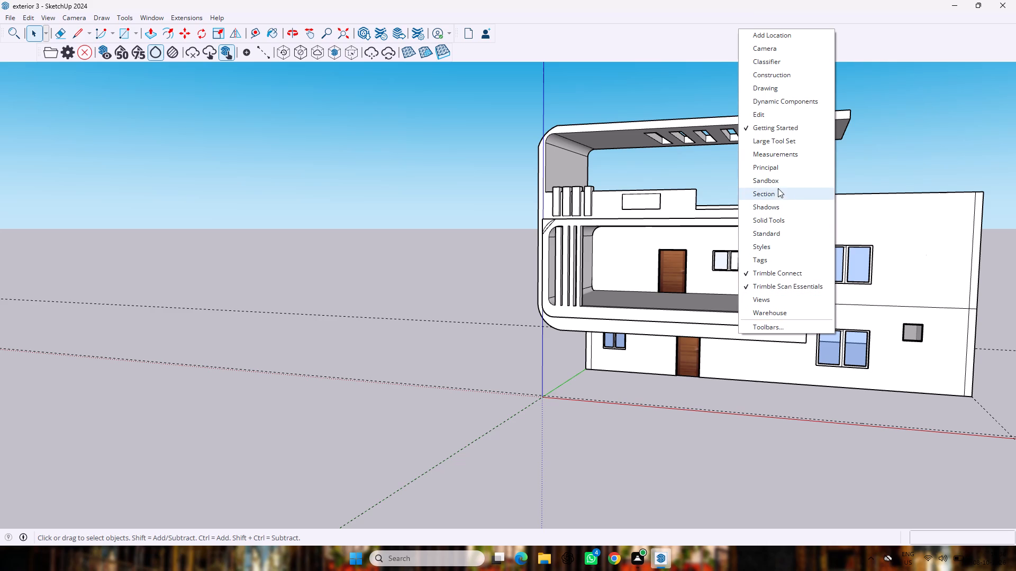
pyautogui.click(641, 6)
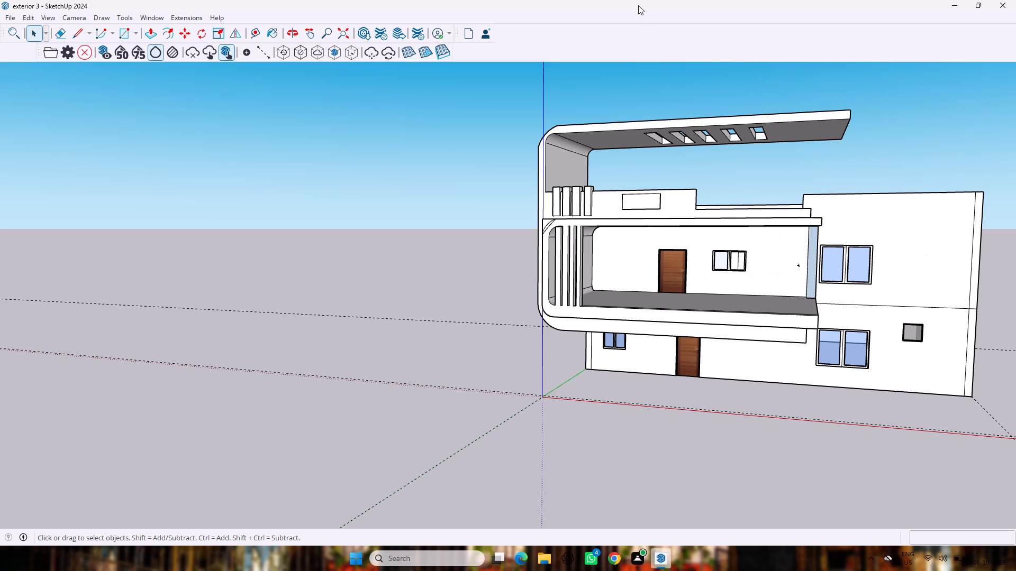
# Search the Extension Warehouse for "face up" again, examine the Line Up extension's page, and return to the results.
pyautogui.click(196, 12)
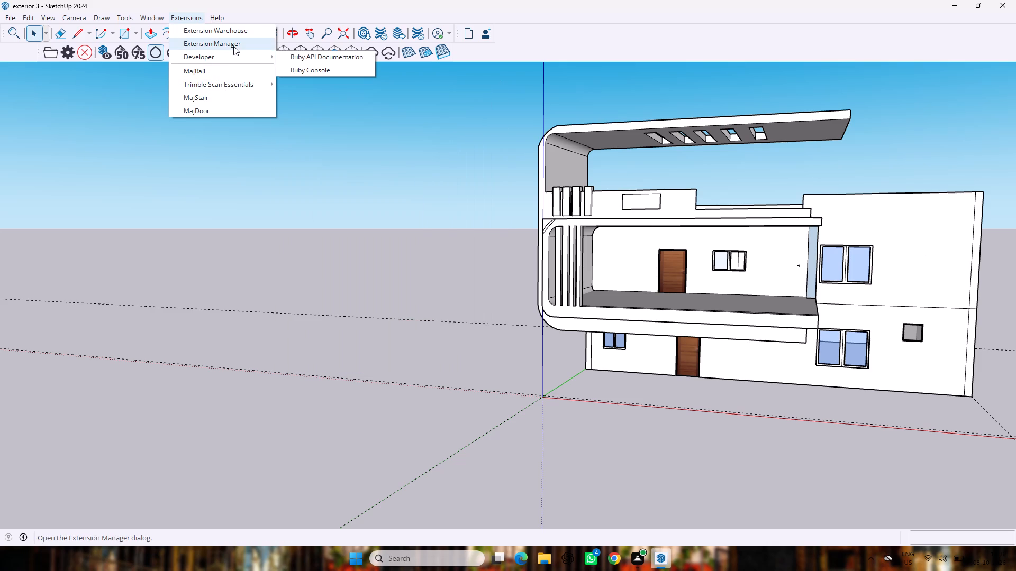
pyautogui.click(235, 31)
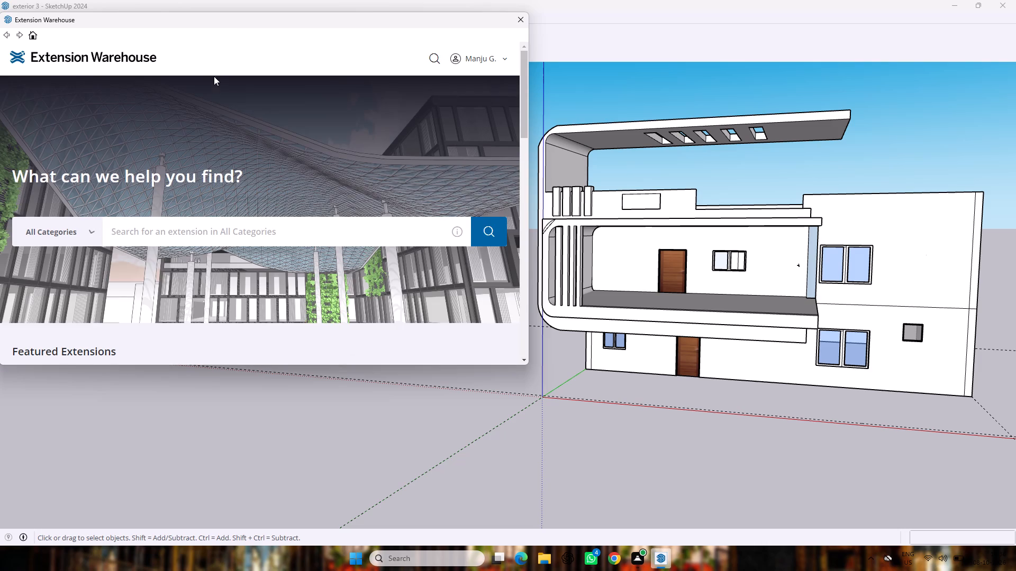
pyautogui.click(211, 200)
pyautogui.moveTo(204, 227); pyautogui.dragTo(207, 244)
pyautogui.write('face up')
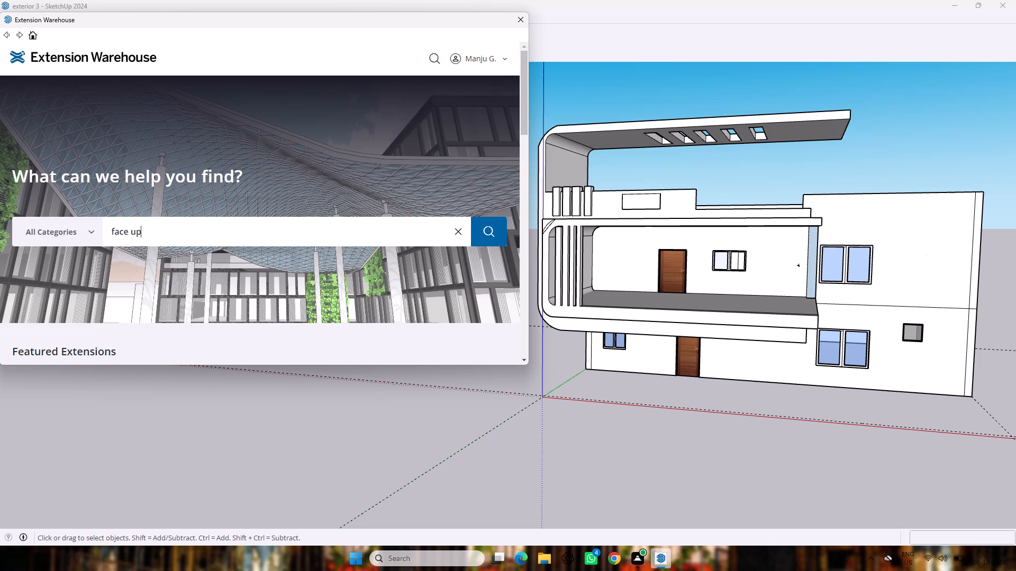
pyautogui.press('Return')
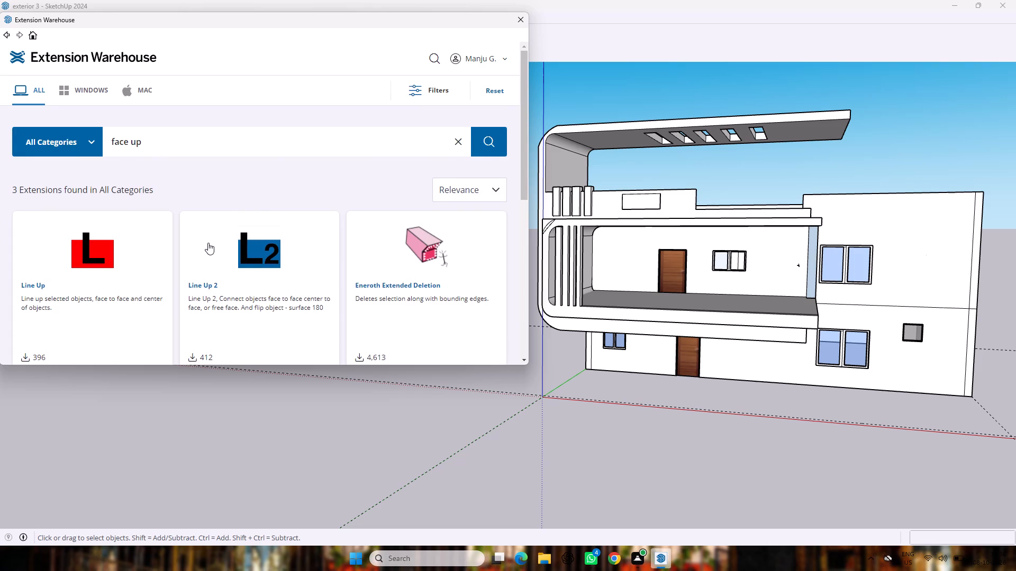
pyautogui.scroll(-2, 208, 243)
pyautogui.click(29, 161)
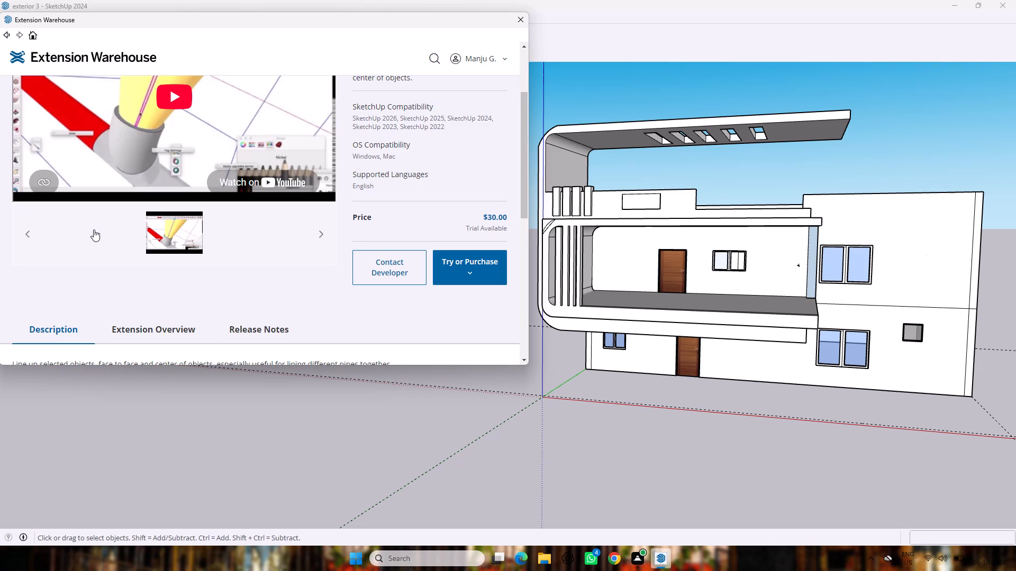
pyautogui.click(7, 29)
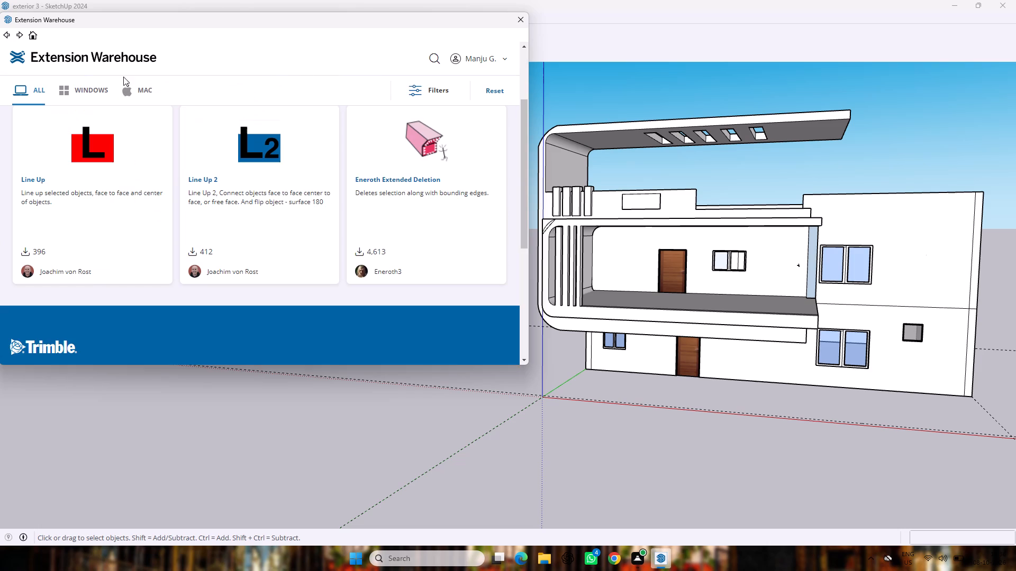
# Install Eneroth Extended Deletion again from its Extension Warehouse page, allowing it file system access.
pyautogui.click(418, 137)
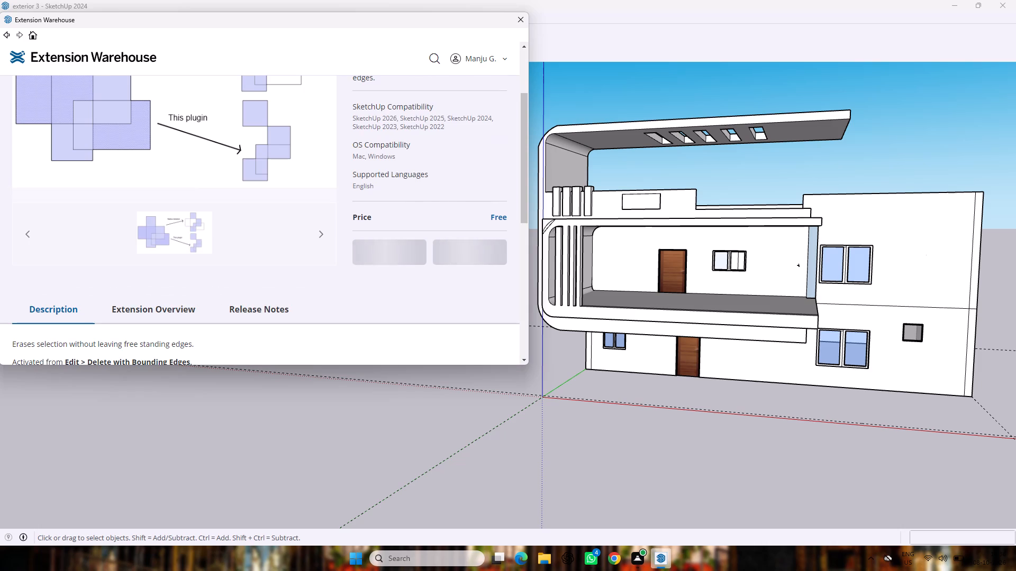
pyautogui.scroll(2, 305, 227)
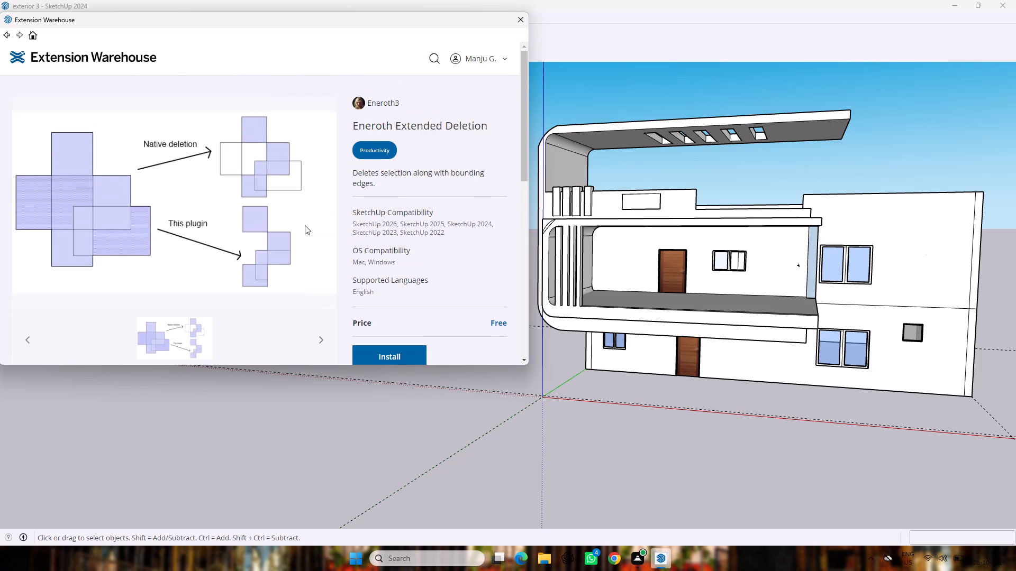
pyautogui.scroll(-1, 305, 225)
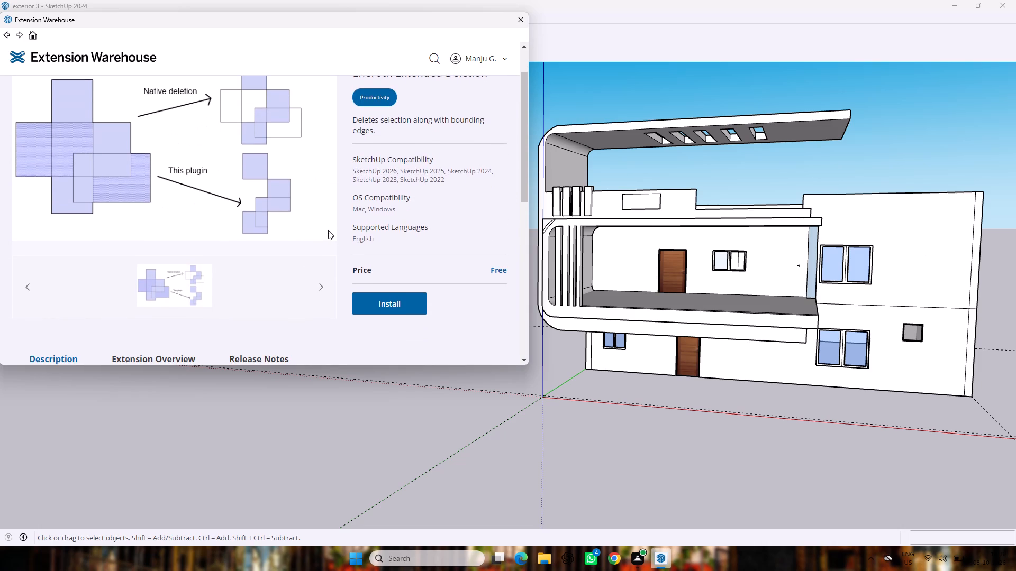
pyautogui.click(368, 309)
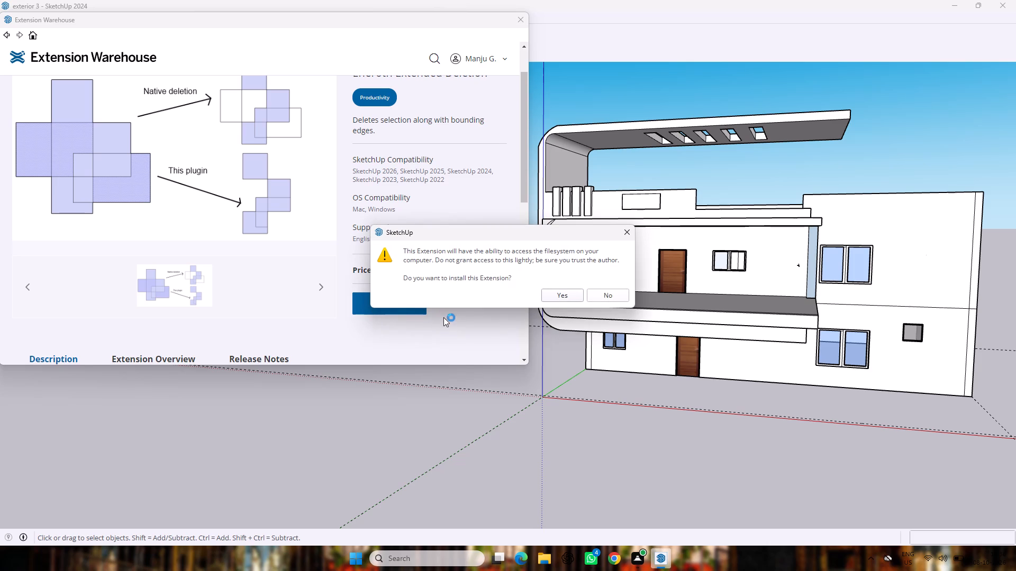
pyautogui.click(559, 297)
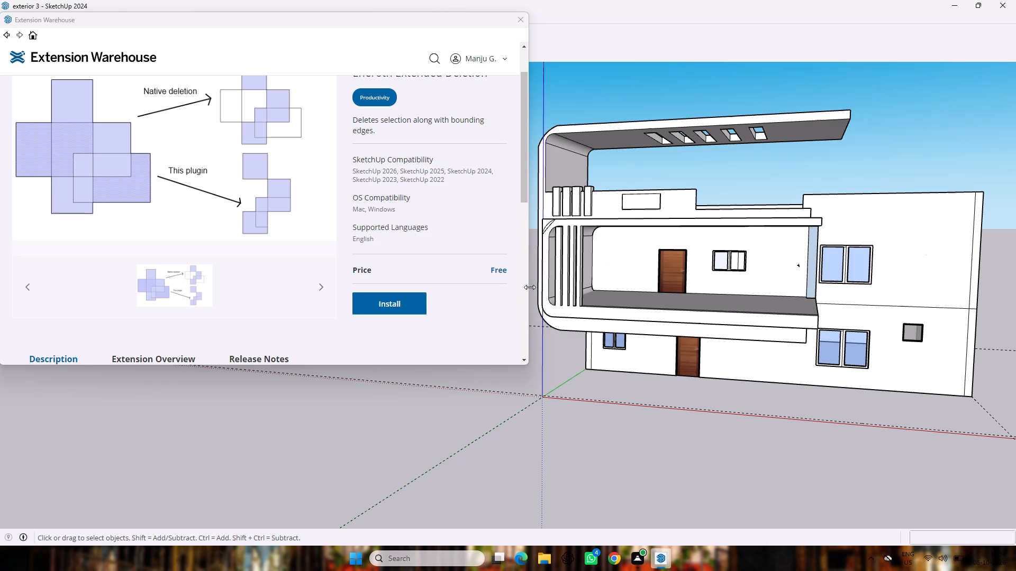
pyautogui.click(615, 285)
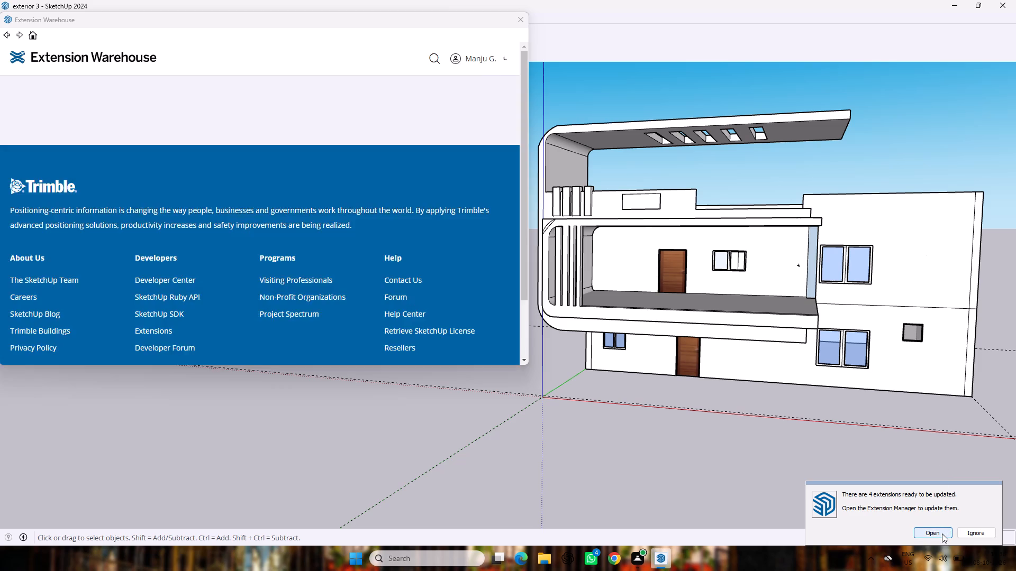
# Review the installed extensions in the Extension Manager, checking for Eneroth Extended Deletion and the MAJ extensions, and close it.
pyautogui.click(942, 533)
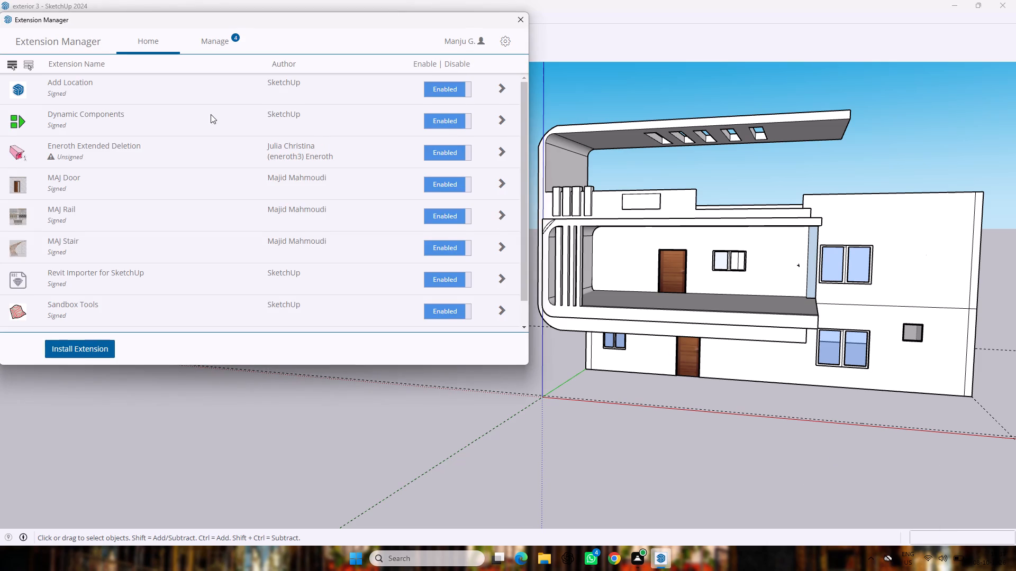
pyautogui.scroll(-7, 198, 113)
pyautogui.scroll(8, 80, 202)
pyautogui.click(86, 348)
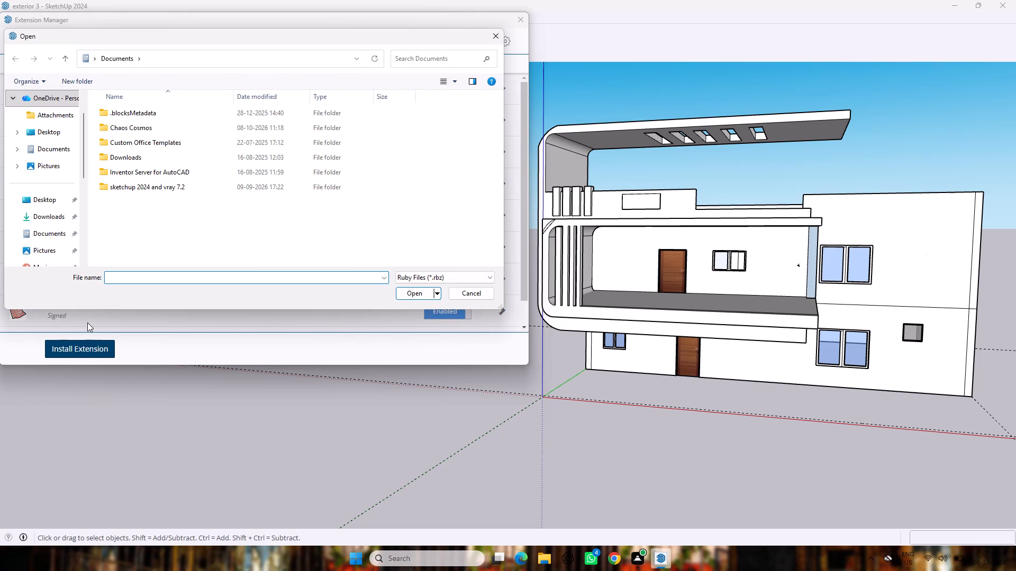
pyautogui.click(499, 33)
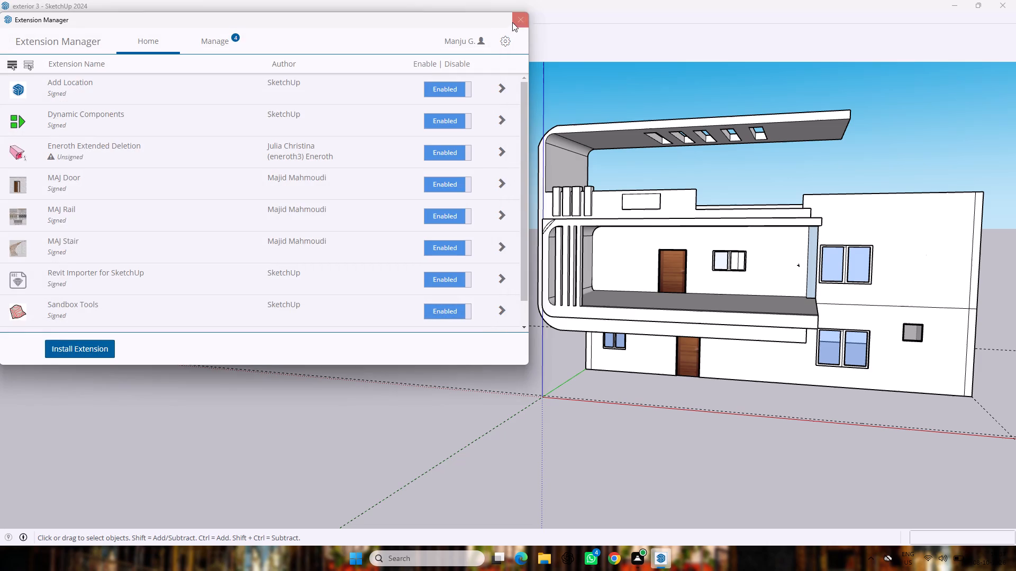
pyautogui.click(520, 16)
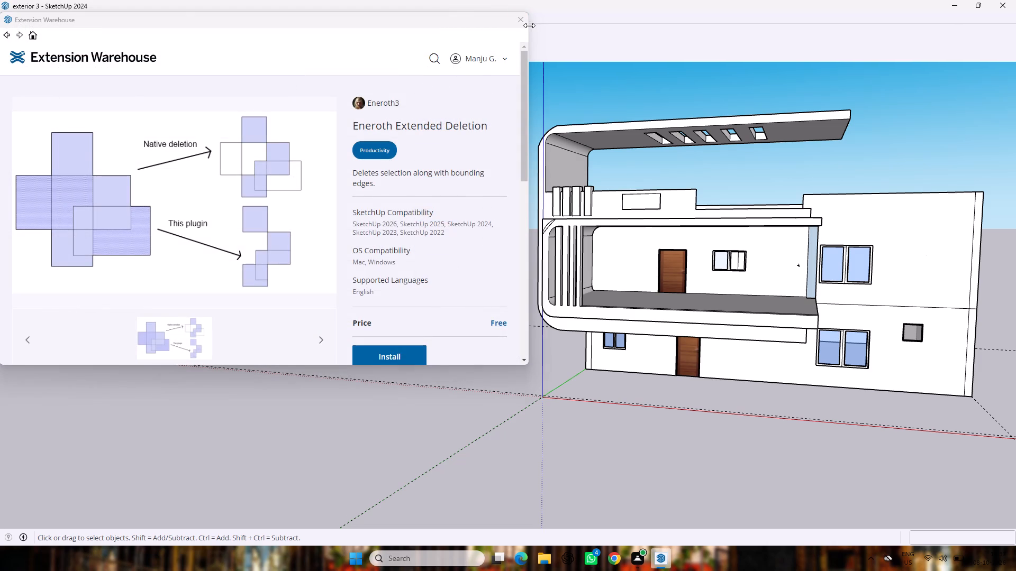
# Close the Extension Warehouse and look through the full list of available toolbars for the installed extensions.
pyautogui.click(522, 23)
pyautogui.rightClick(631, 49)
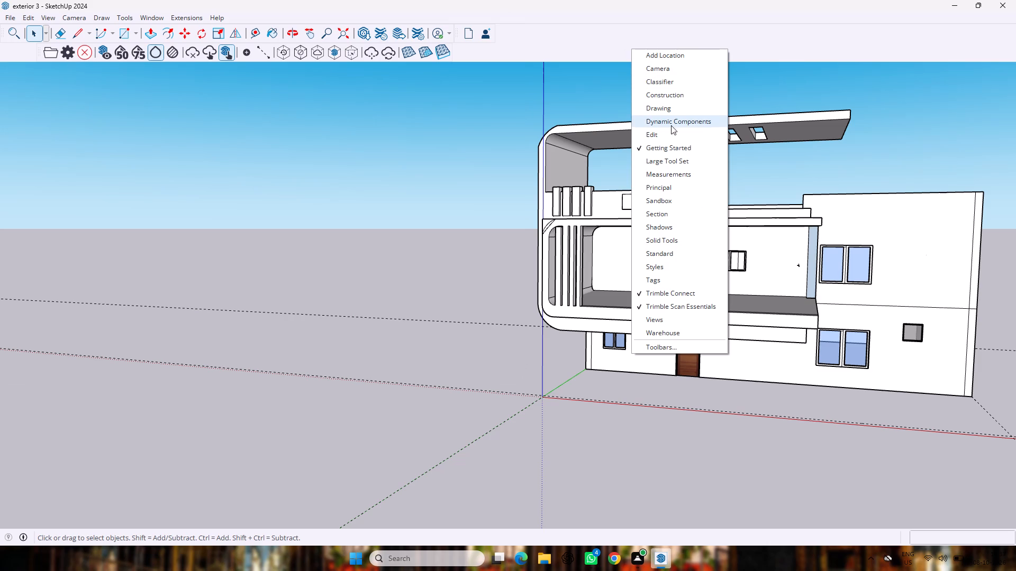
pyautogui.tripleClick(660, 349)
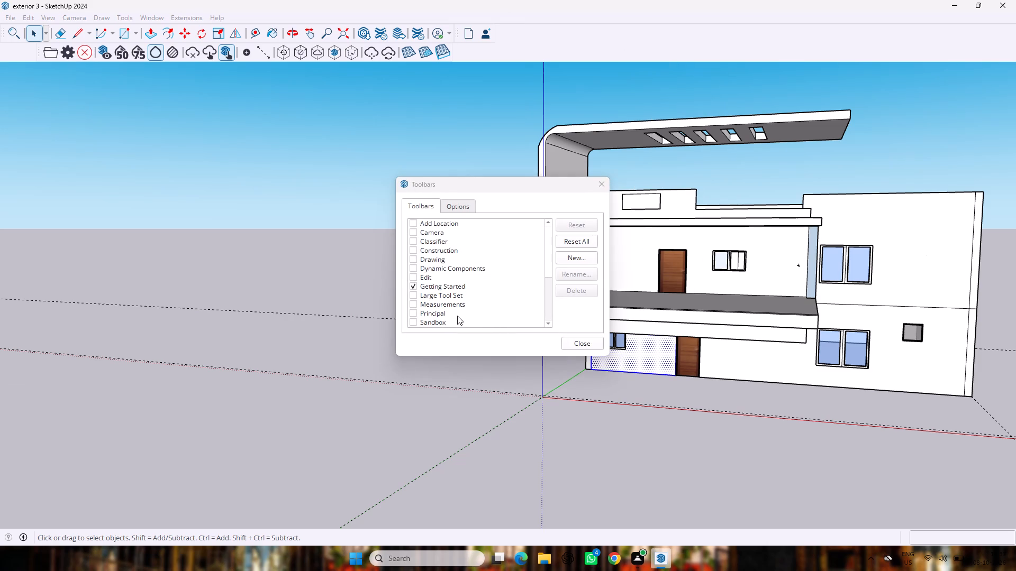
pyautogui.scroll(-8, 415, 294)
pyautogui.scroll(-4, 545, 295)
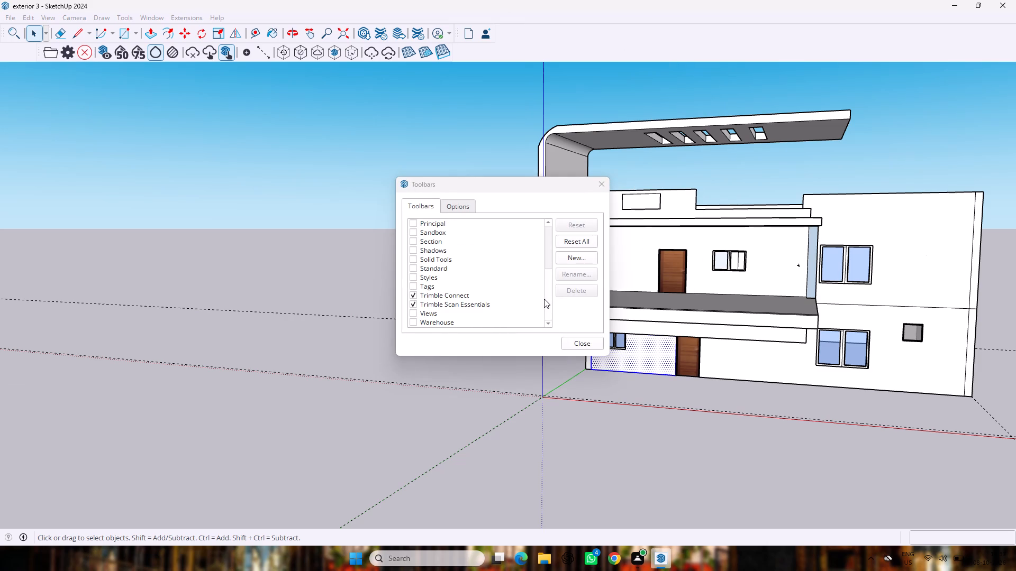
pyautogui.scroll(10, 543, 298)
pyautogui.scroll(-4, 528, 282)
pyautogui.scroll(2, 521, 280)
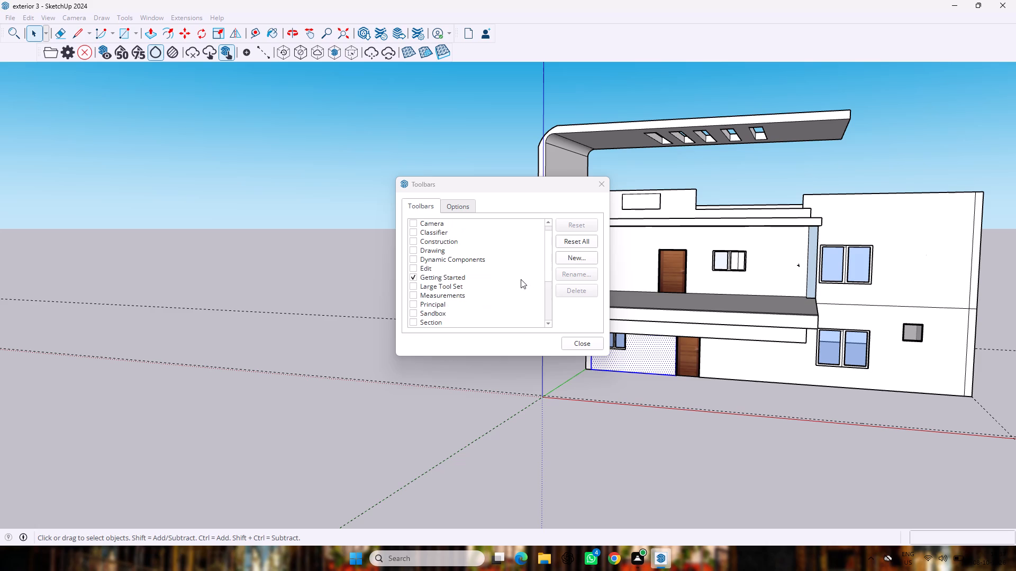
pyautogui.scroll(7, 521, 279)
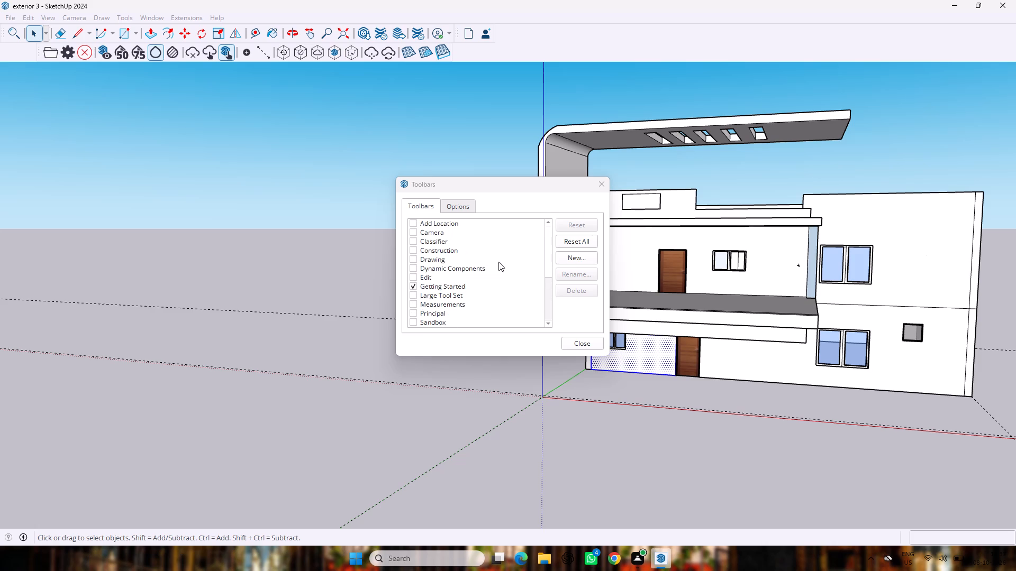
pyautogui.click(585, 257)
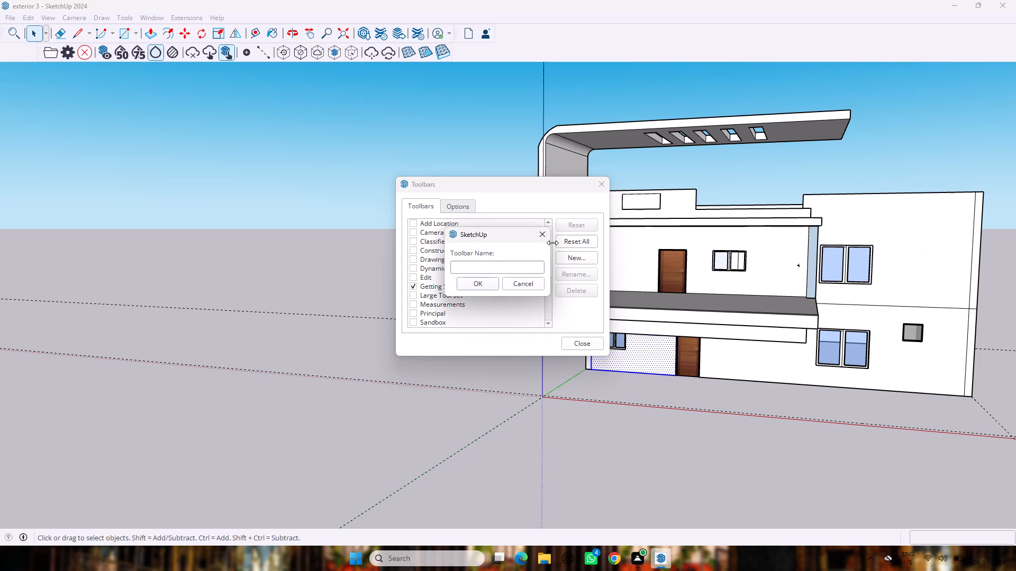
pyautogui.click(543, 237)
# Turn on the Camera and Edit toolbars.
pyautogui.scroll(-4, 473, 241)
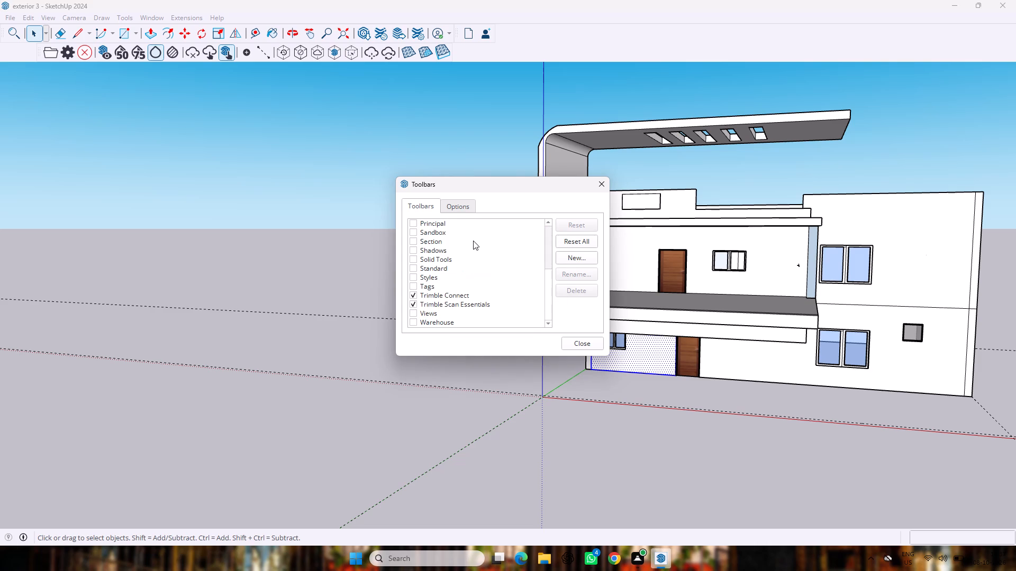
pyautogui.scroll(-3, 473, 241)
pyautogui.scroll(7, 473, 241)
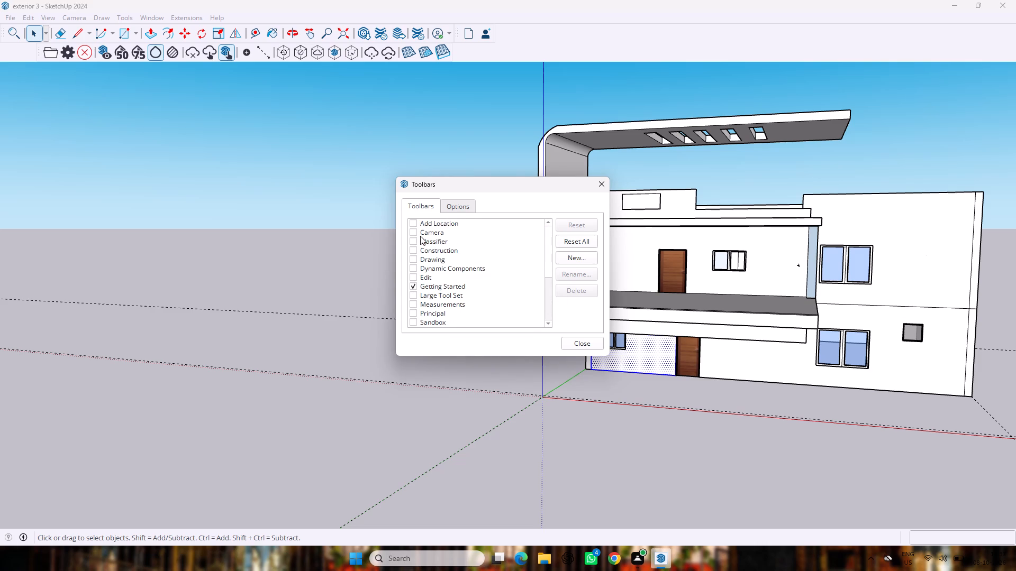
pyautogui.click(412, 230)
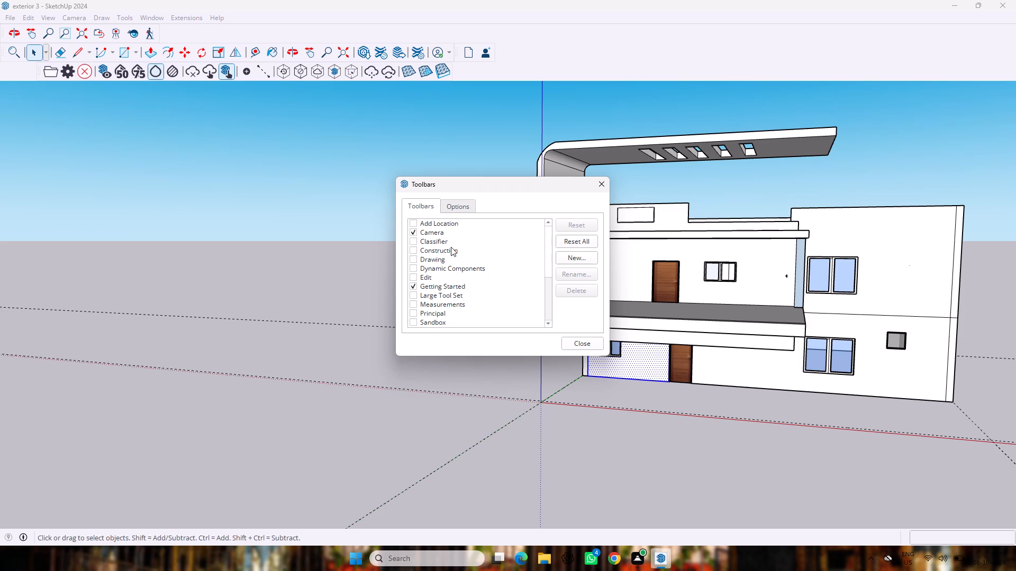
pyautogui.scroll(3, 432, 250)
pyautogui.click(411, 274)
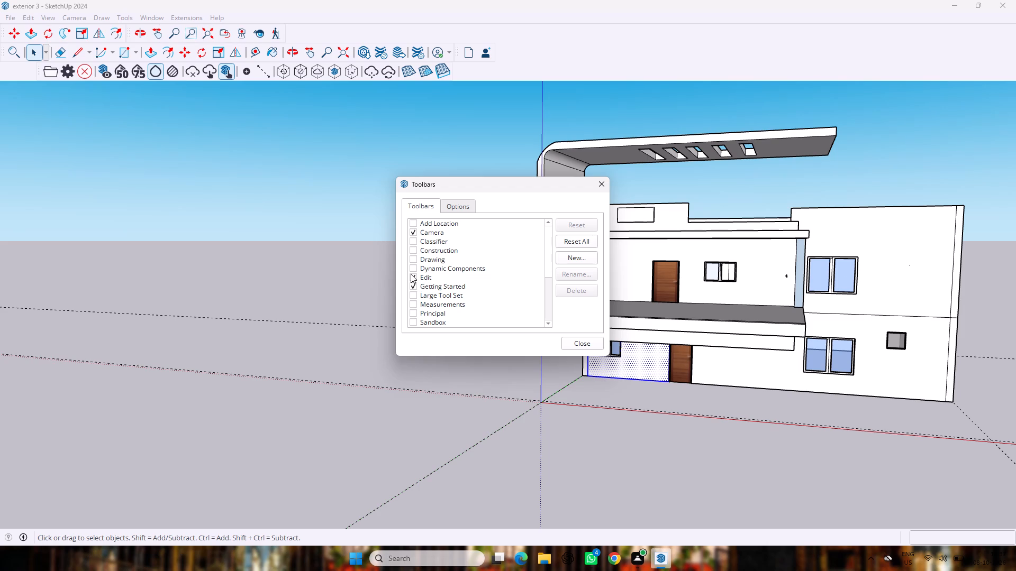
# Turn on the Tags and Warehouse toolbars.
pyautogui.scroll(-3, 425, 290)
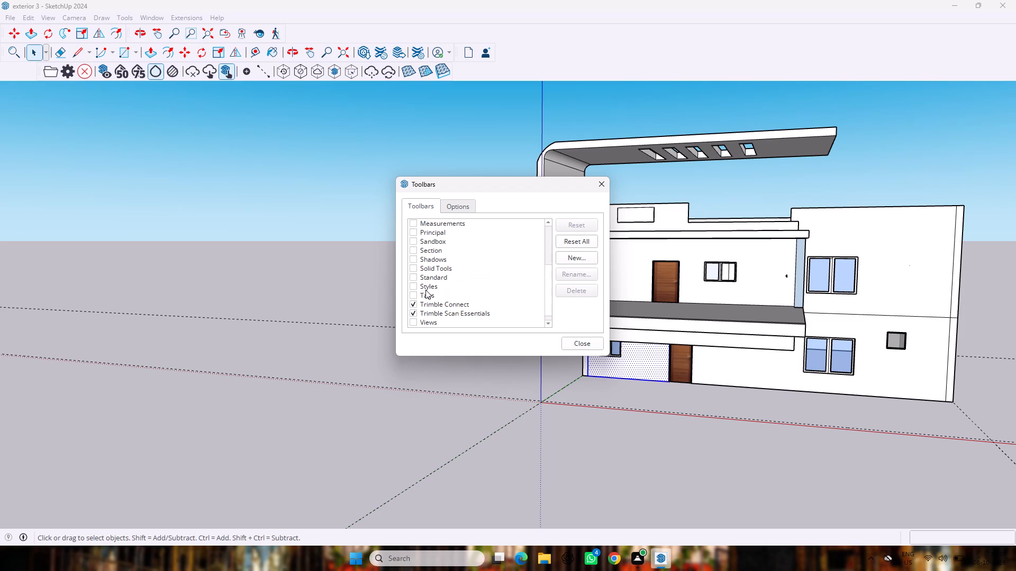
pyautogui.scroll(-5, 425, 290)
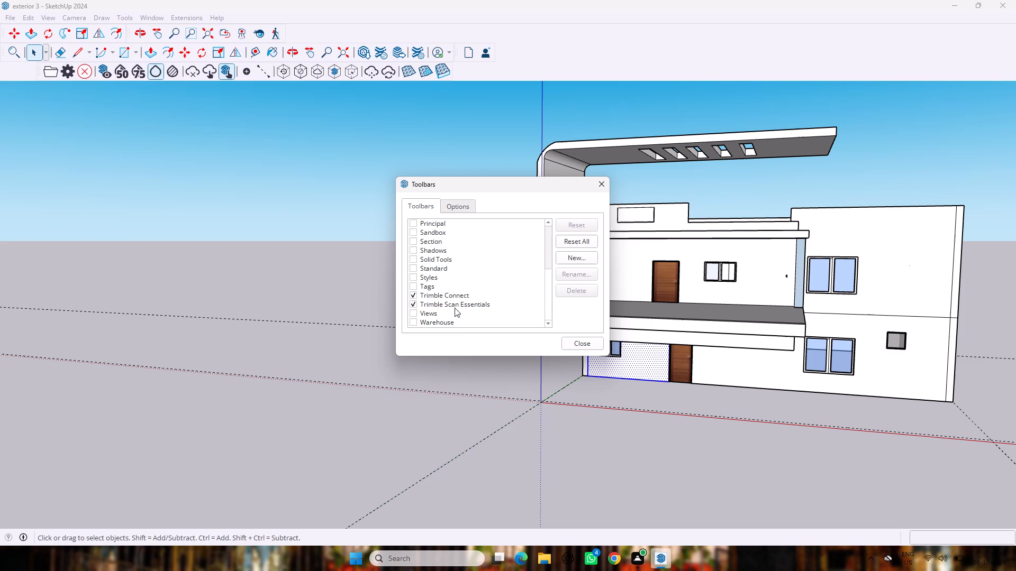
pyautogui.scroll(2, 437, 289)
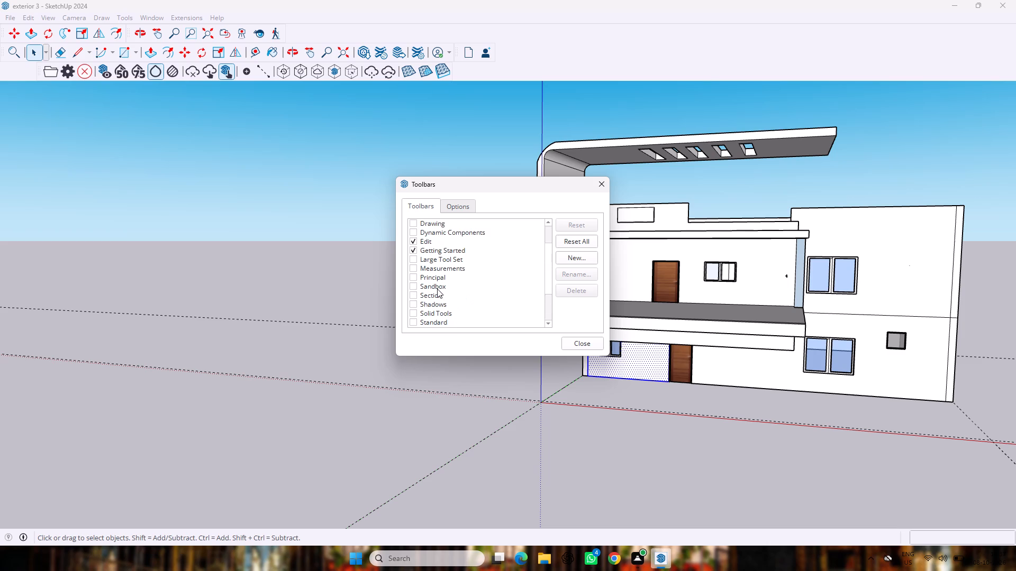
pyautogui.scroll(-4, 437, 289)
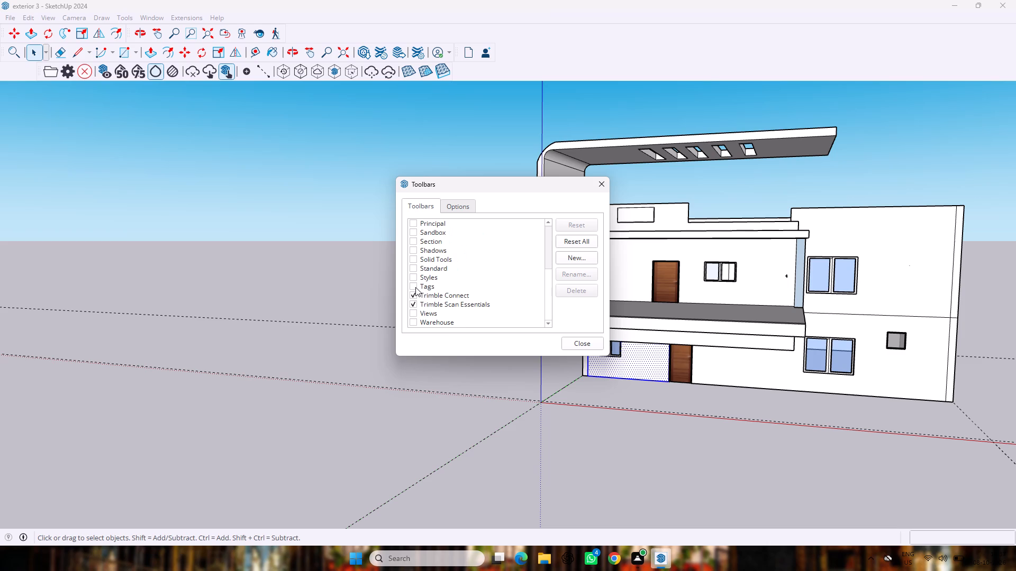
pyautogui.click(415, 287)
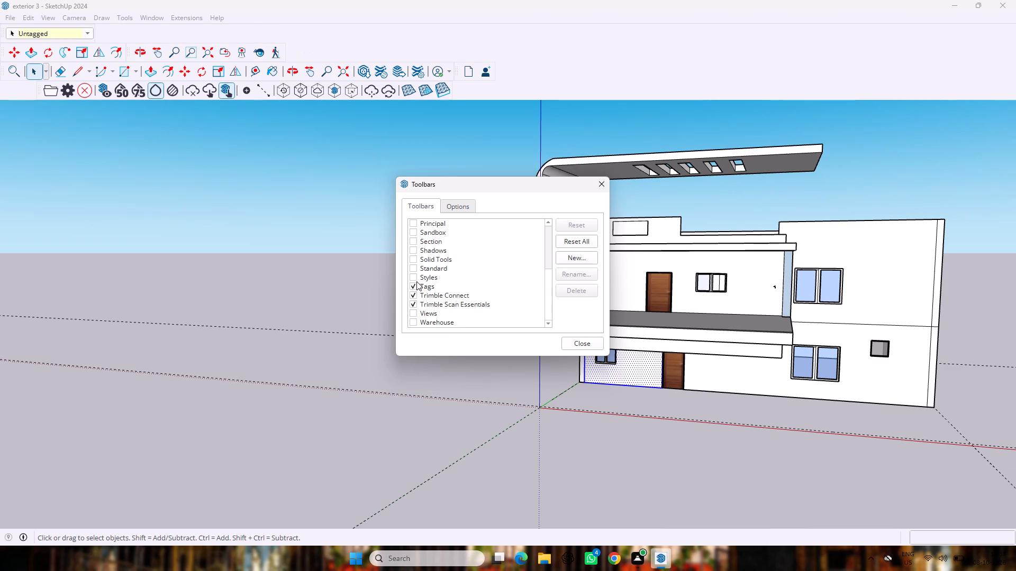
pyautogui.scroll(-3, 417, 280)
pyautogui.scroll(8, 449, 256)
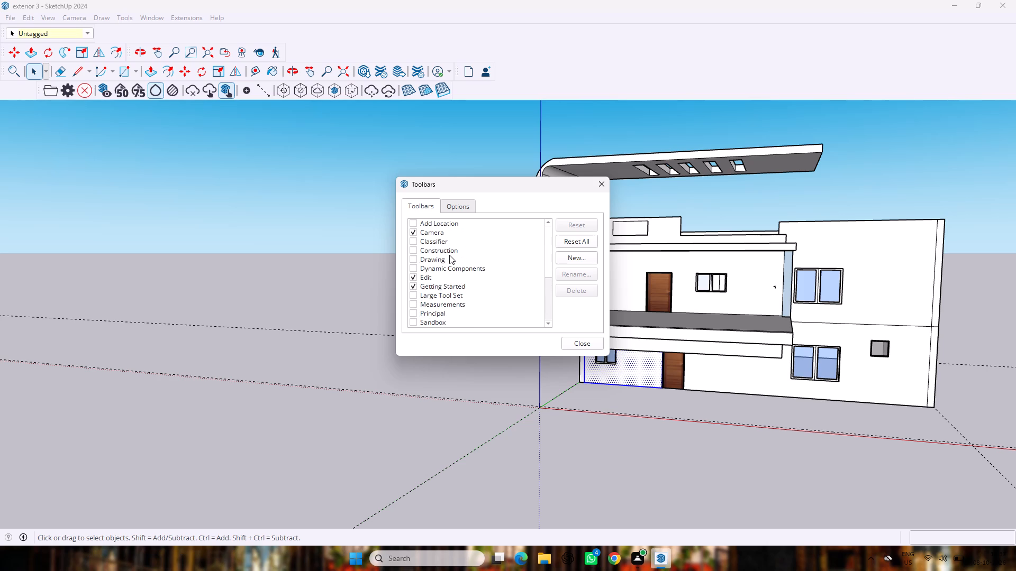
pyautogui.scroll(-4, 449, 255)
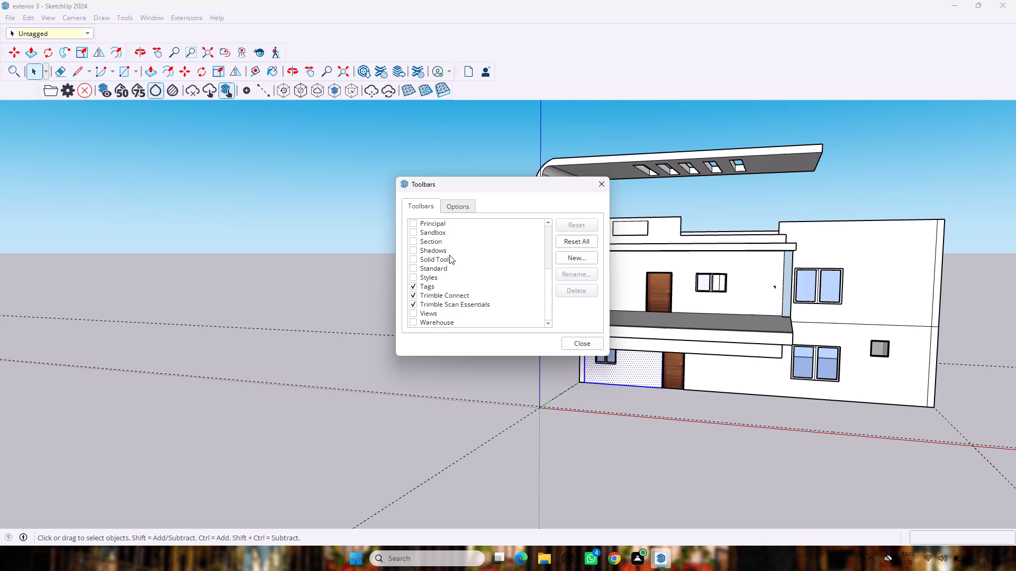
pyautogui.scroll(-2, 449, 255)
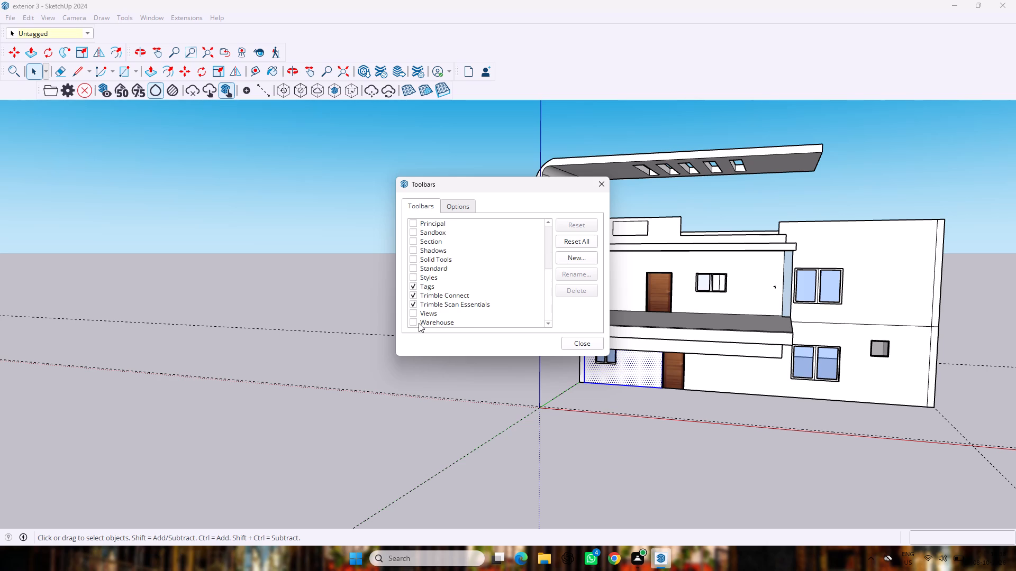
pyautogui.click(418, 323)
pyautogui.click(415, 321)
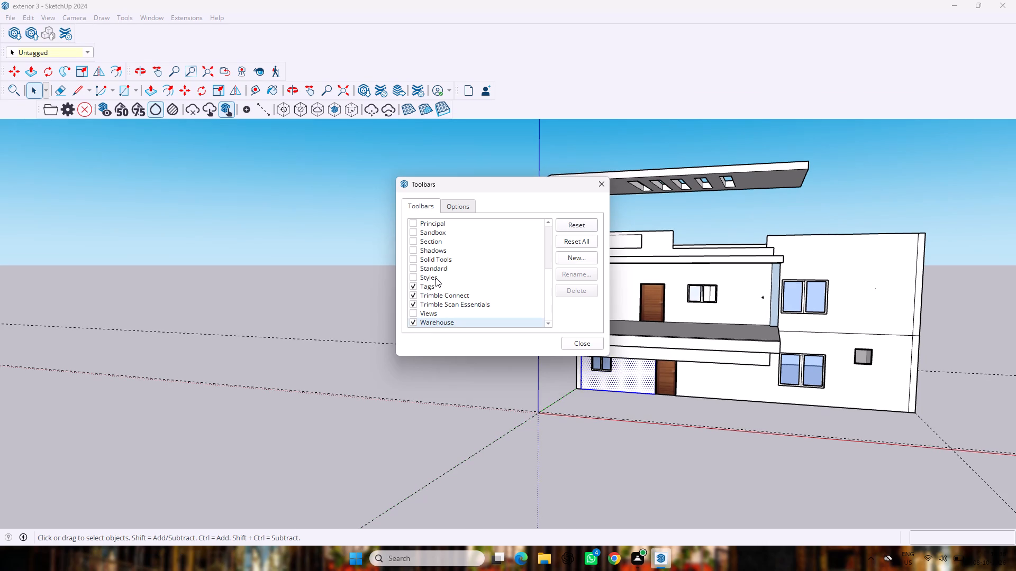
# Turn on the Solid Tools and Section toolbars and finish the toolbar setup.
pyautogui.scroll(3, 434, 276)
pyautogui.scroll(-2, 434, 276)
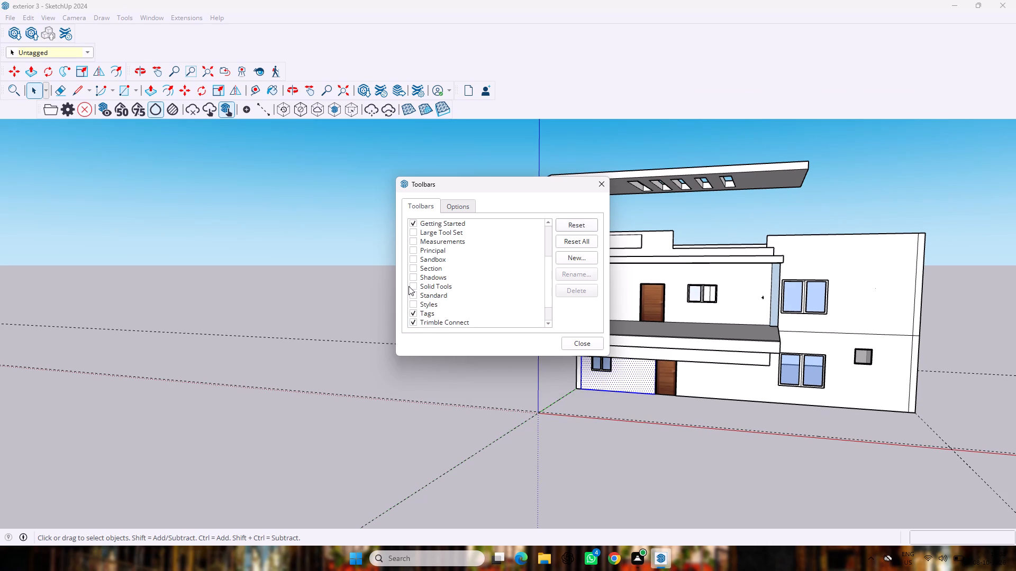
pyautogui.click(411, 285)
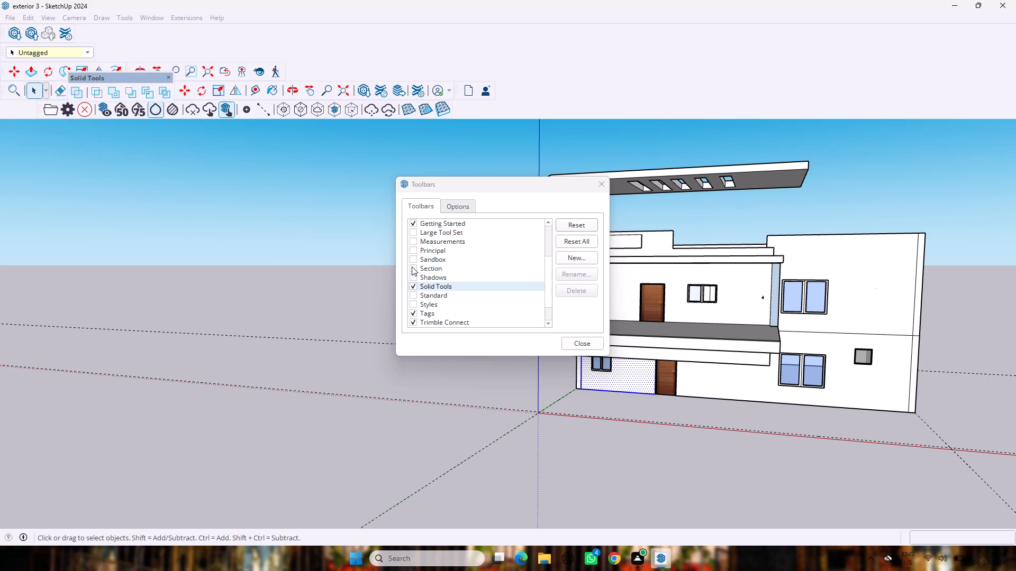
pyautogui.click(412, 266)
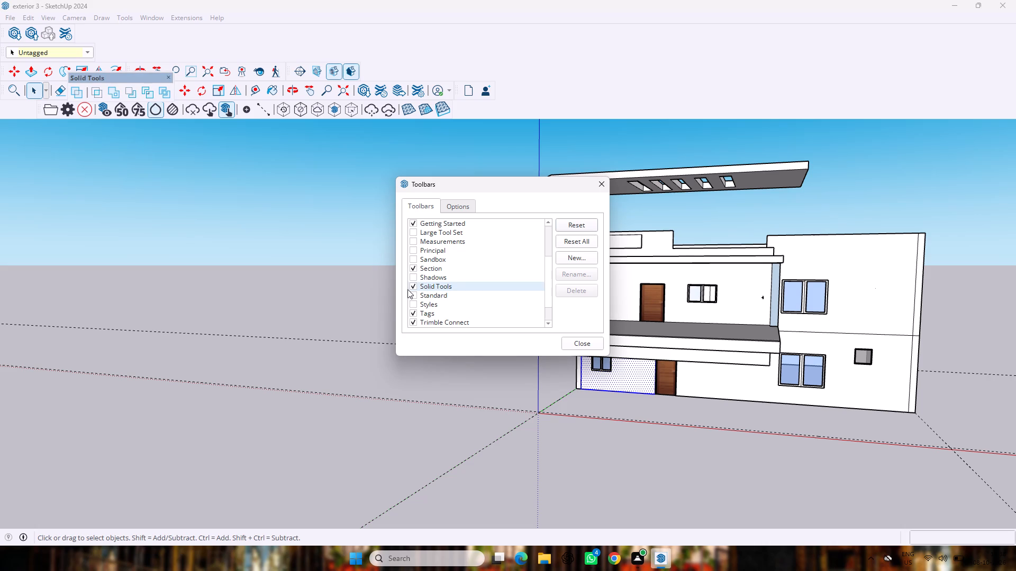
pyautogui.scroll(5, 426, 271)
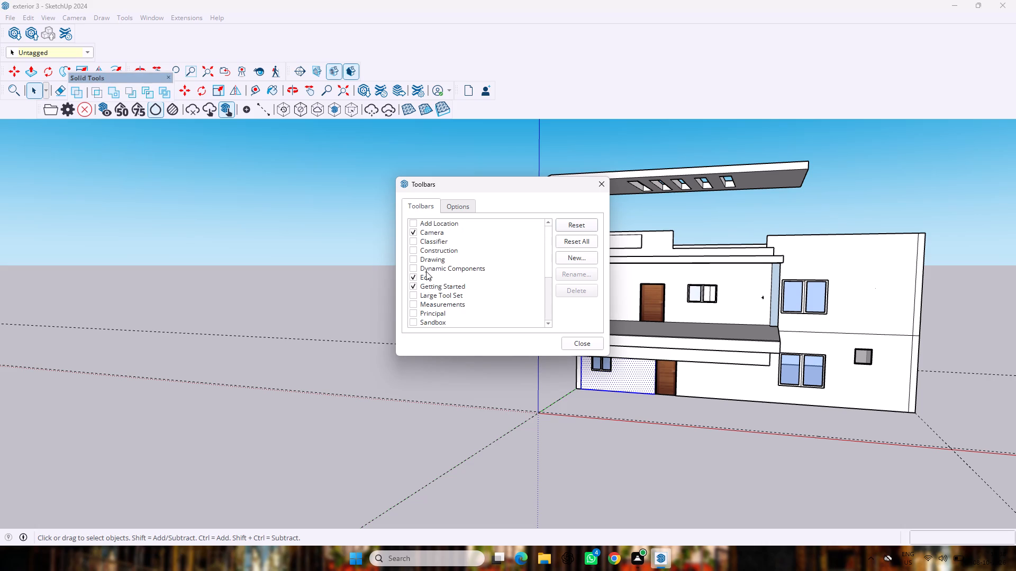
pyautogui.scroll(4, 426, 271)
pyautogui.scroll(-5, 410, 251)
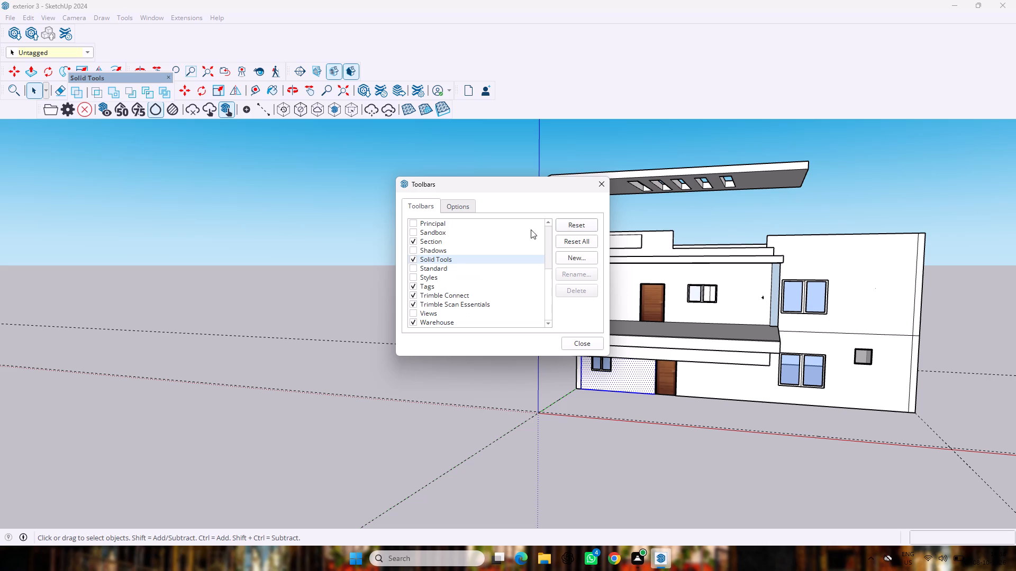
pyautogui.click(605, 191)
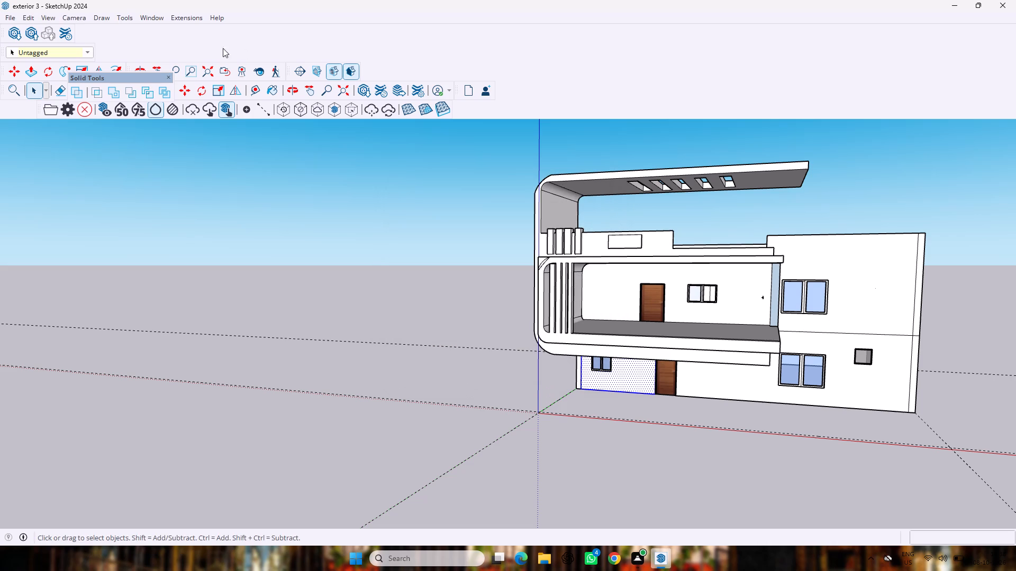
# Dock the floating Solid Tools toolbar at the end of the Getting Started toolbar's row.
pyautogui.moveTo(140, 75); pyautogui.dragTo(343, 75)
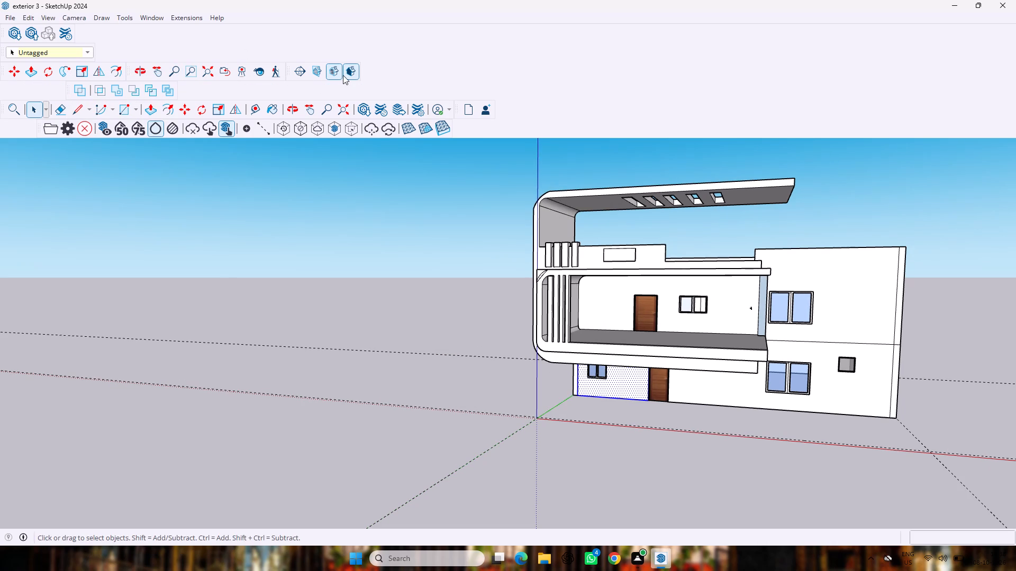
pyautogui.moveTo(343, 75); pyautogui.dragTo(353, 77)
pyautogui.scroll(-4, 373, 233)
pyautogui.moveTo(432, 261); pyautogui.dragTo(452, 379, button='middle')
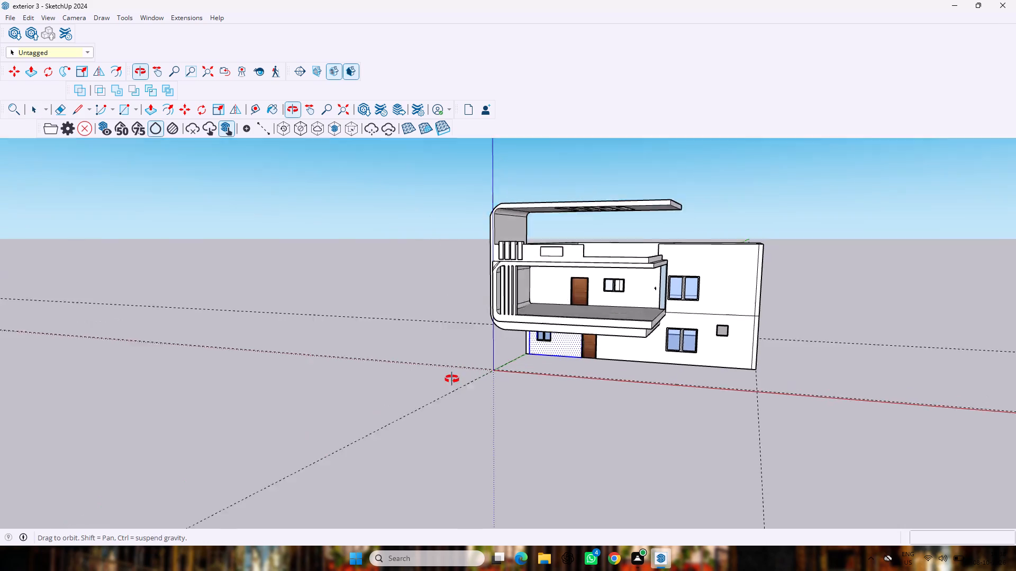
pyautogui.moveTo(452, 379); pyautogui.dragTo(454, 379, button='middle')
pyautogui.scroll(-6, 462, 372)
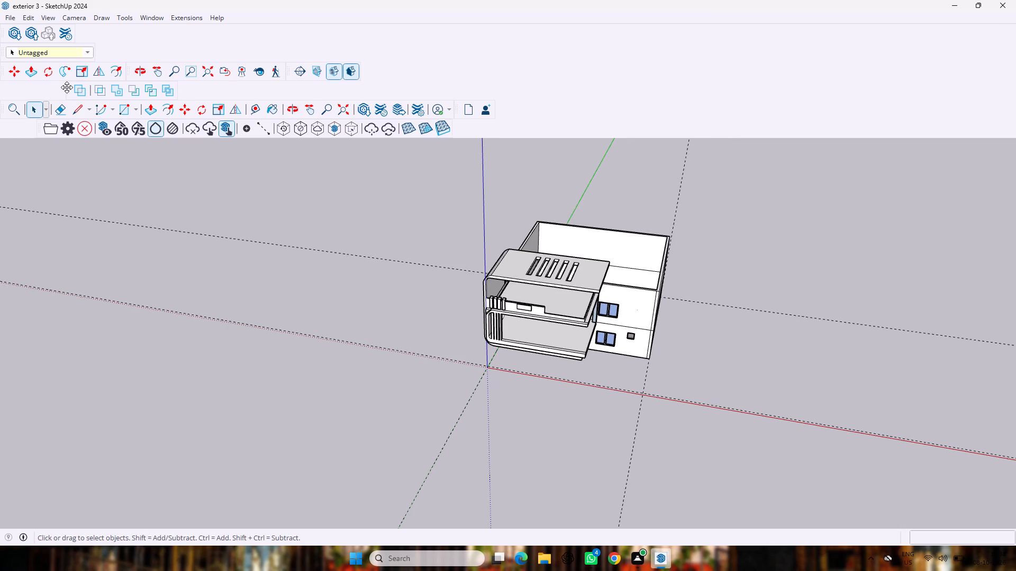
pyautogui.moveTo(67, 87); pyautogui.dragTo(298, 103)
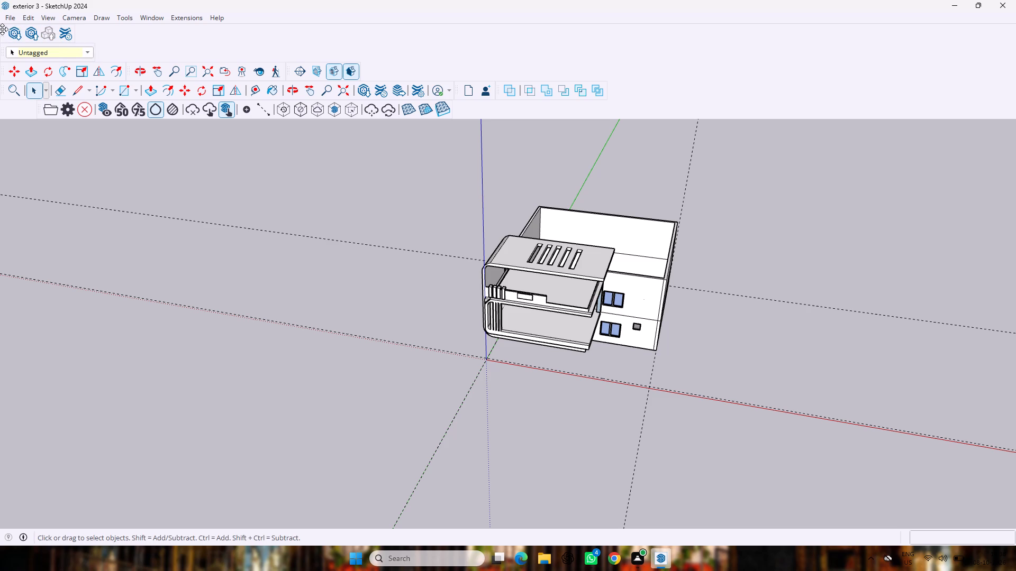
# Dock the Warehouse toolbar at the end of the Section toolbar's row.
pyautogui.moveTo(2, 29); pyautogui.dragTo(199, 48)
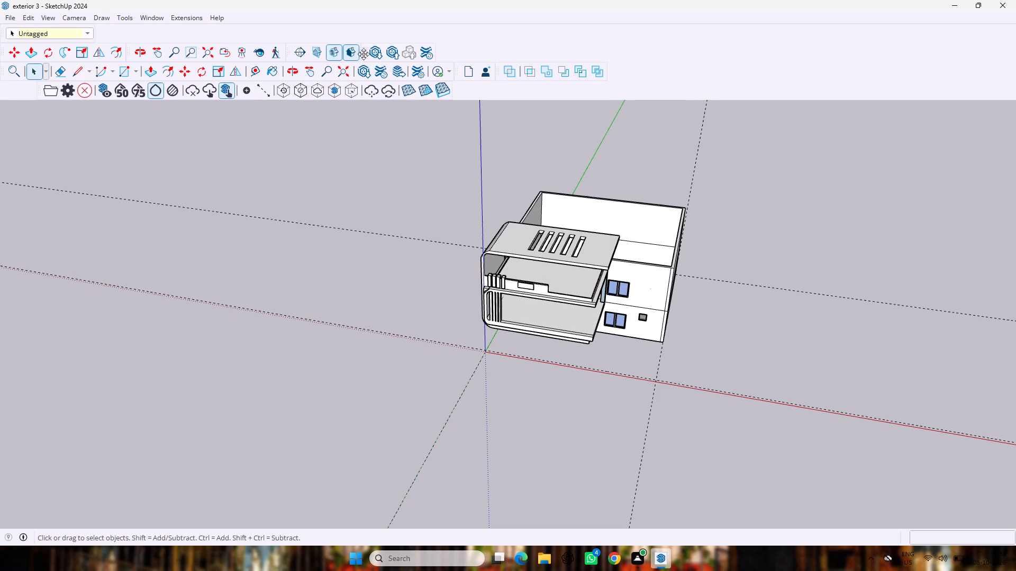
# Examine the house's front facade, roof and balconies from several angles and clear the wall face selection.
pyautogui.scroll(-4, 442, 131)
pyautogui.moveTo(510, 219); pyautogui.dragTo(554, 43, button='middle')
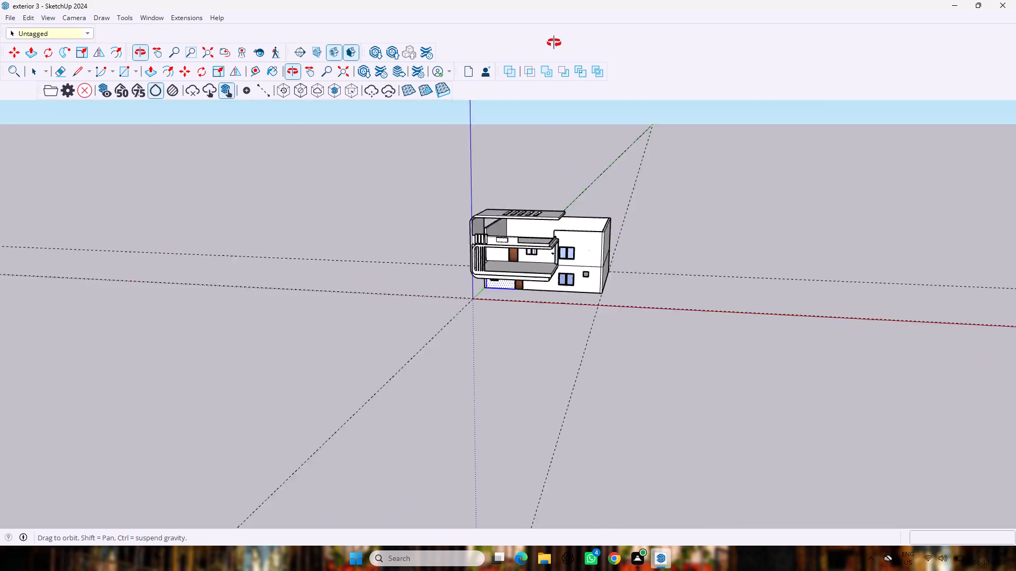
pyautogui.moveTo(554, 43); pyautogui.dragTo(537, 179, button='middle')
pyautogui.scroll(-1, 540, 236)
pyautogui.scroll(7, 540, 235)
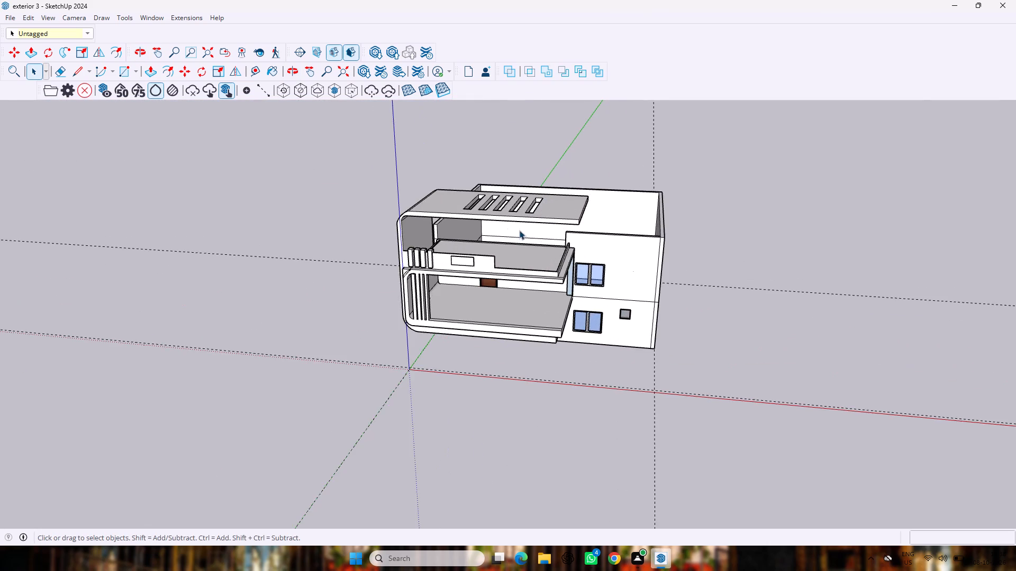
pyautogui.scroll(2, 519, 230)
pyautogui.moveTo(519, 229); pyautogui.dragTo(537, 200, button='middle')
pyautogui.middleClick(537, 187)
pyautogui.moveTo(536, 181); pyautogui.dragTo(536, 175, button='middle')
pyautogui.scroll(1, 536, 177)
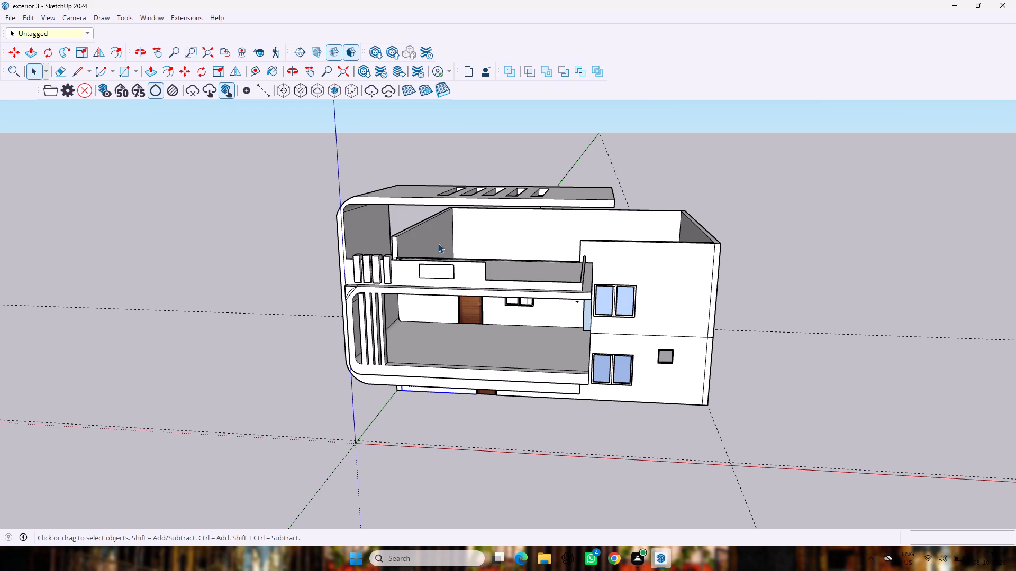
pyautogui.moveTo(386, 377); pyautogui.dragTo(439, 307, button='middle')
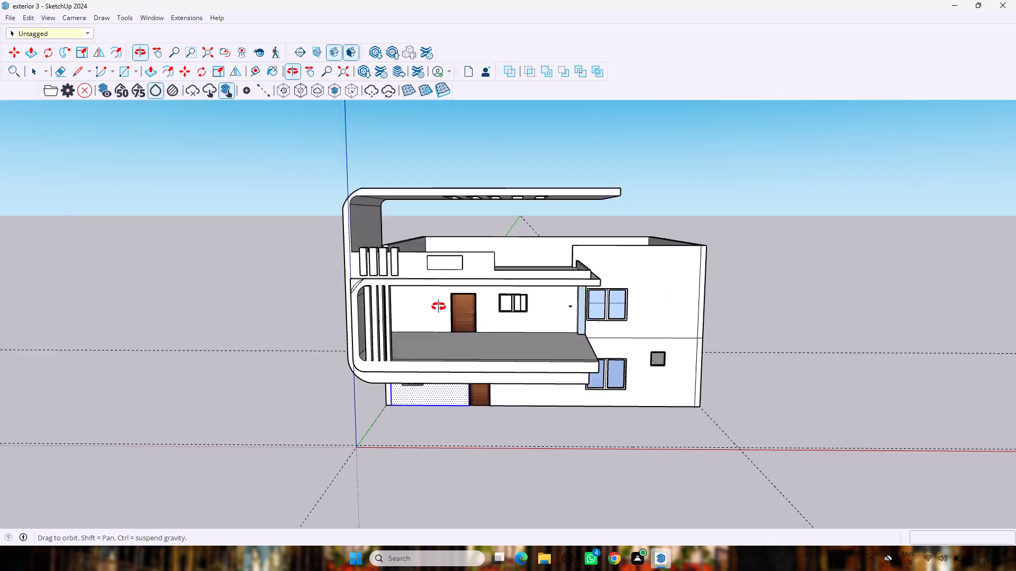
pyautogui.moveTo(439, 307); pyautogui.dragTo(442, 293, button='middle')
pyautogui.click(257, 434)
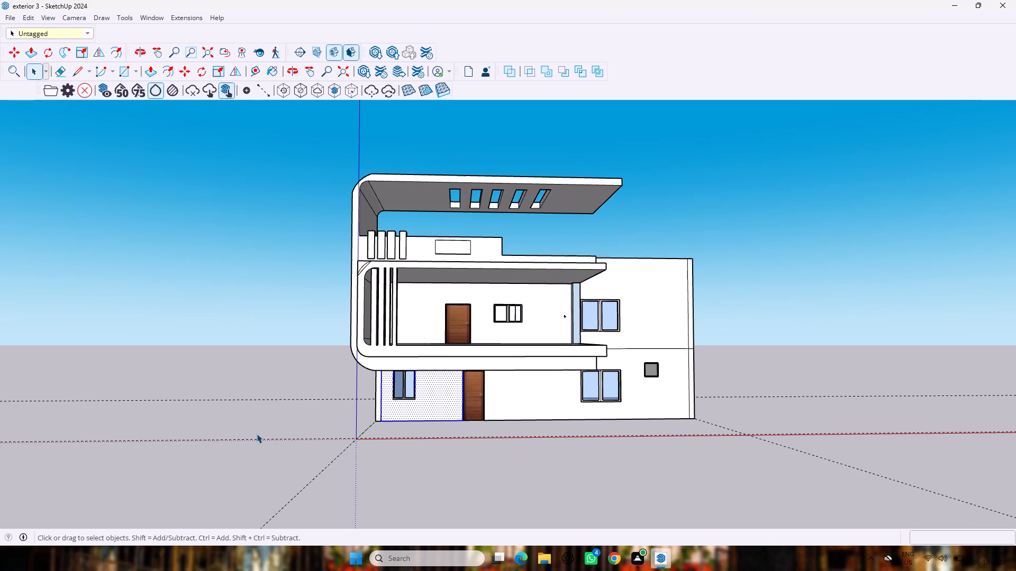
pyautogui.moveTo(356, 425); pyautogui.dragTo(364, 444, button='middle')
pyautogui.scroll(3, 364, 438)
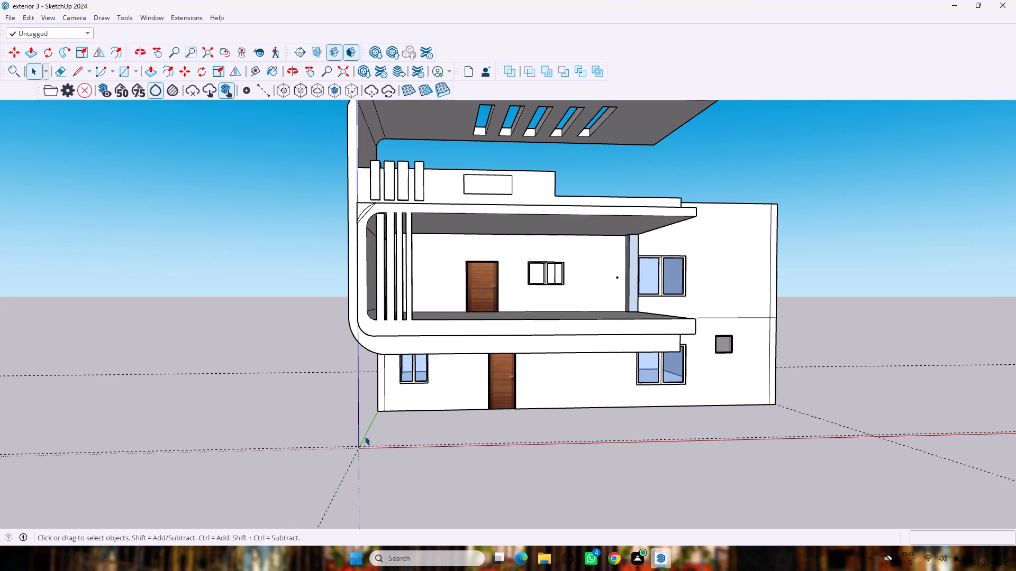
pyautogui.scroll(-5, 365, 431)
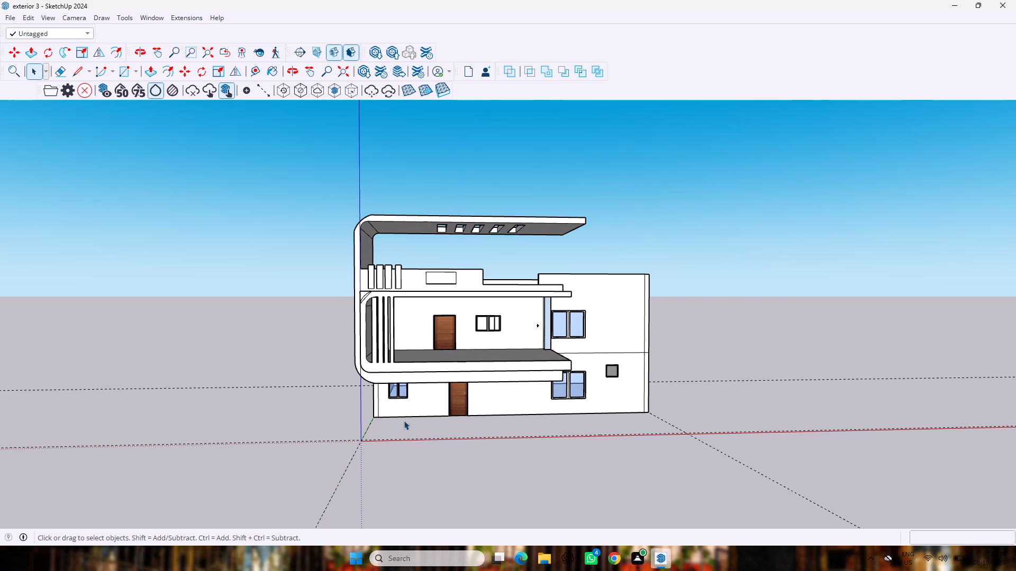
pyautogui.moveTo(407, 421); pyautogui.dragTo(427, 429, button='middle')
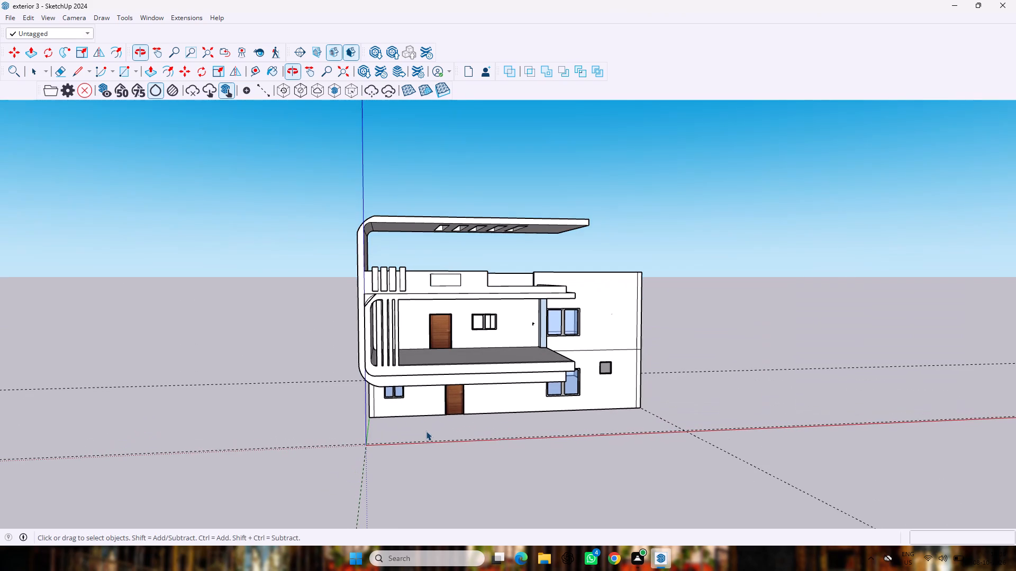
# Draw a rectangle about 2' by 3' 3" on the ground in front of the ground-floor door.
pyautogui.press('r')
pyautogui.scroll(2, 423, 416)
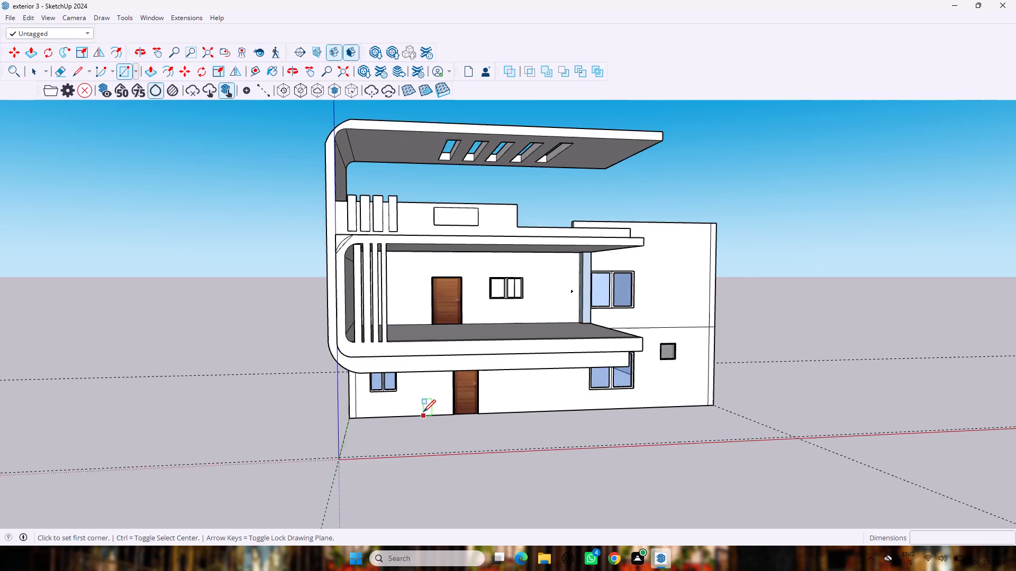
pyautogui.scroll(2, 423, 412)
pyautogui.moveTo(425, 412); pyautogui.dragTo(495, 383, button='middle')
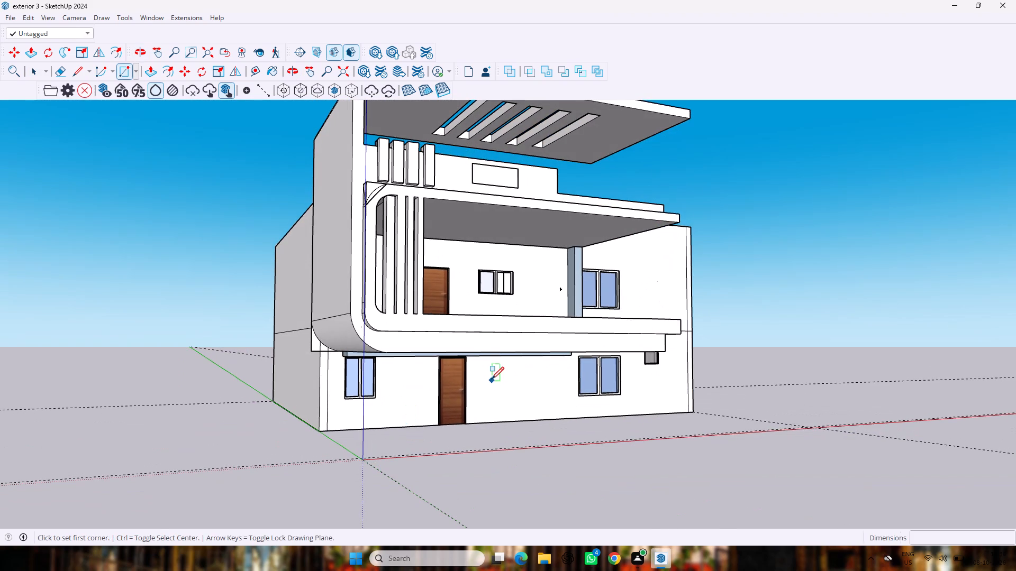
pyautogui.moveTo(491, 378); pyautogui.dragTo(436, 461, button='middle')
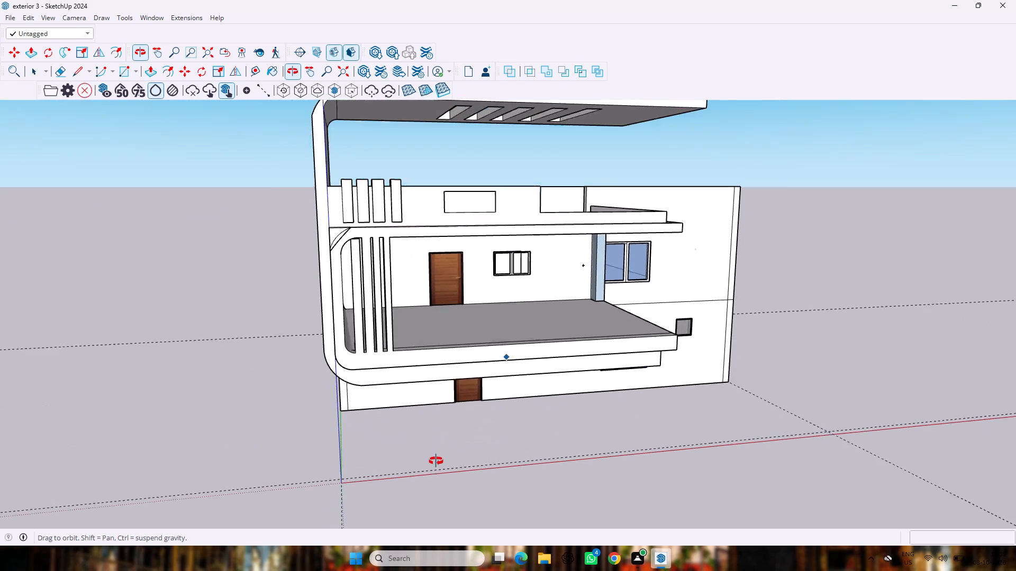
pyautogui.moveTo(436, 461); pyautogui.dragTo(436, 462, button='middle')
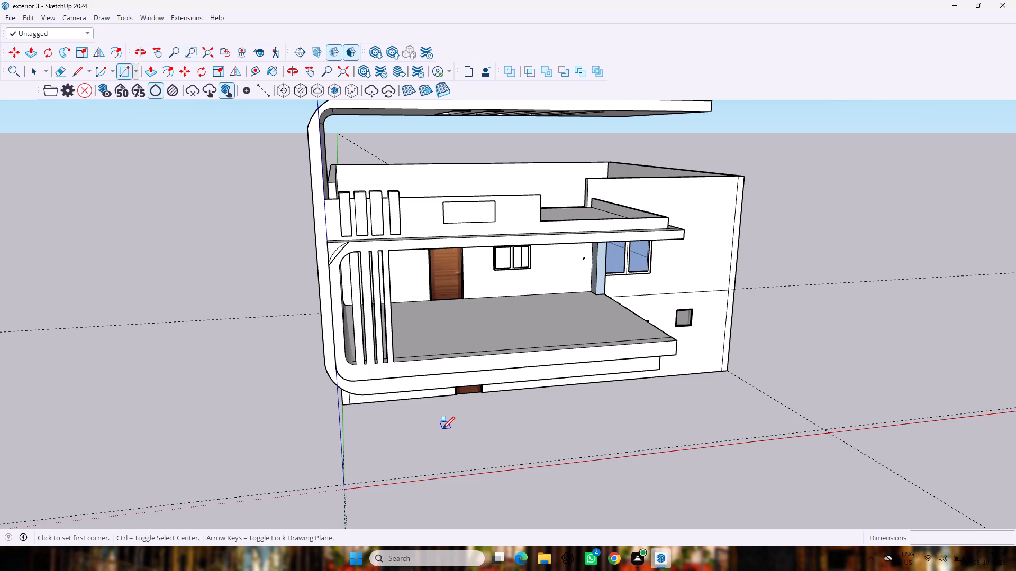
pyautogui.click(440, 436)
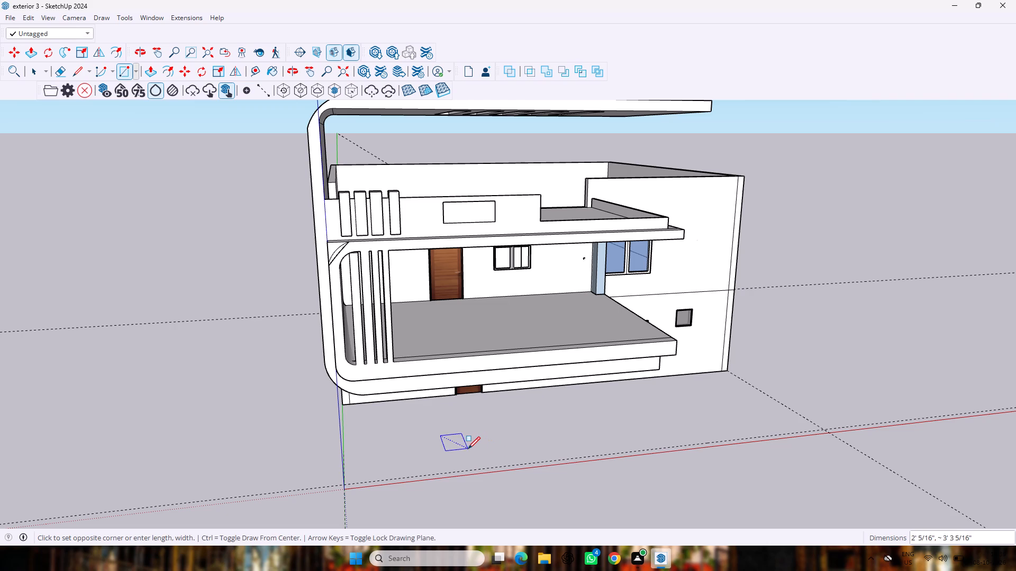
pyautogui.click(468, 449)
# Push/Pull the ground rectangle up about 19' 9" through the balcony floor to form a column reaching the upper slab.
pyautogui.press('p')
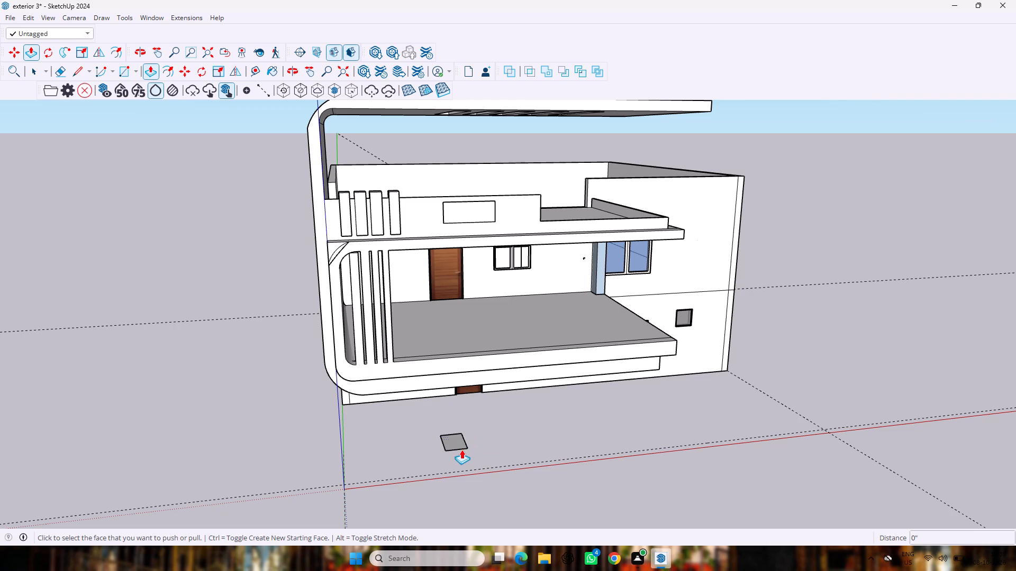
pyautogui.scroll(3, 452, 434)
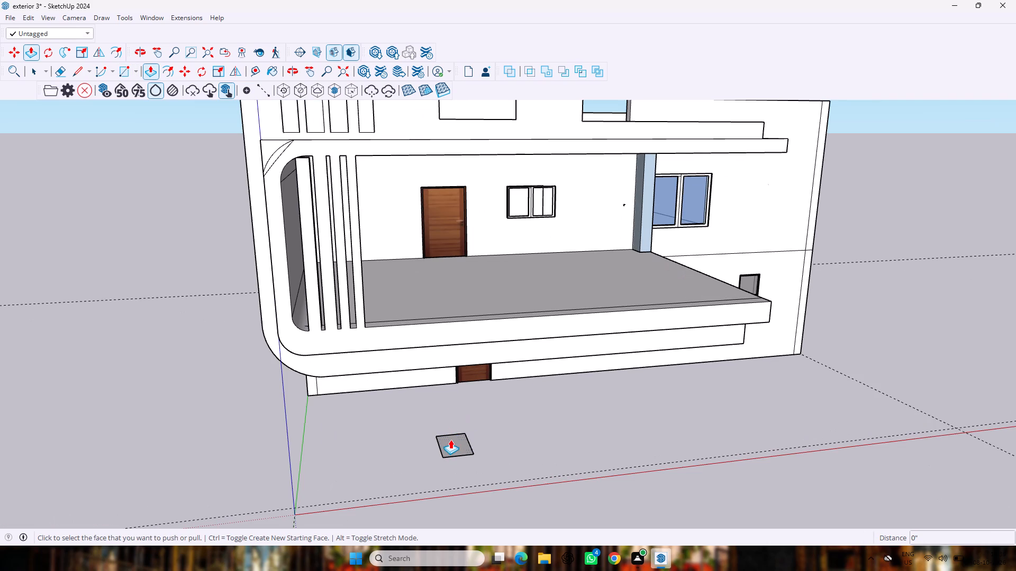
pyautogui.moveTo(454, 441); pyautogui.dragTo(458, 292)
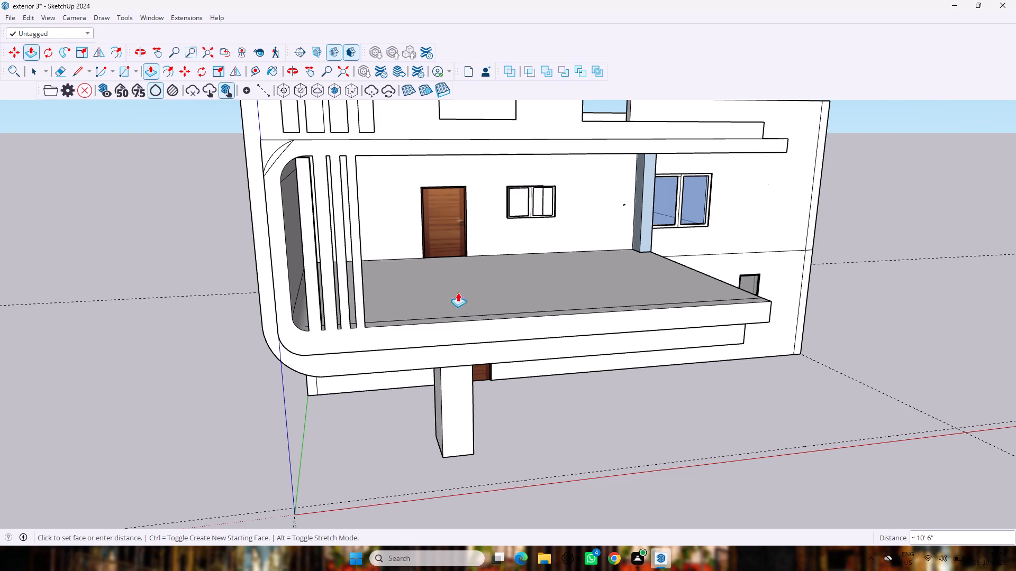
pyautogui.moveTo(458, 292); pyautogui.dragTo(446, 248)
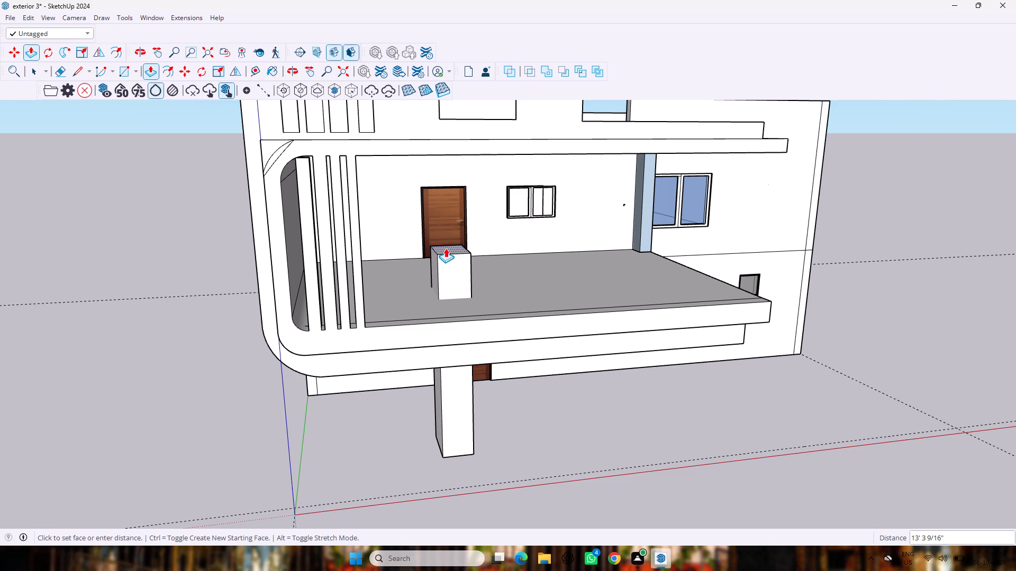
pyautogui.moveTo(446, 248); pyautogui.dragTo(445, 141)
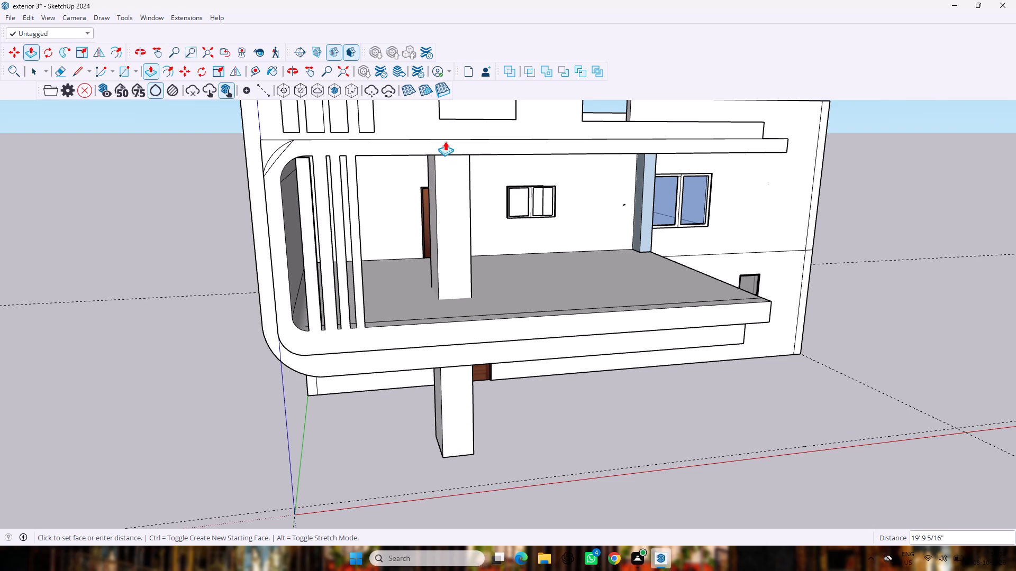
pyautogui.moveTo(445, 141); pyautogui.dragTo(445, 140)
# Select all the connected geometry of the new column and make it a group.
pyautogui.moveTo(444, 143); pyautogui.dragTo(435, 106, button='middle')
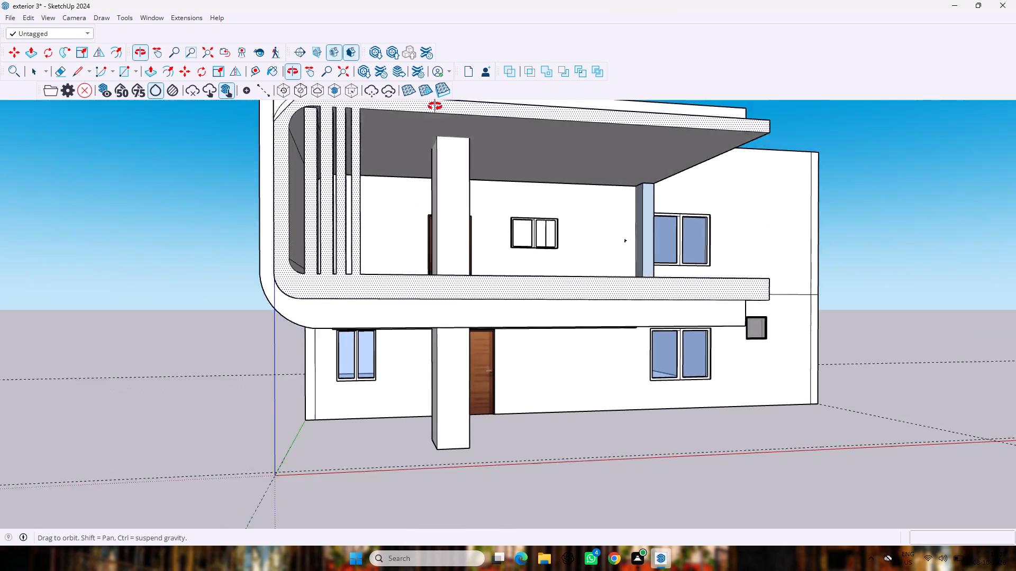
pyautogui.moveTo(435, 106); pyautogui.dragTo(443, 205, button='middle')
pyautogui.scroll(-3, 443, 205)
pyautogui.moveTo(449, 165); pyautogui.dragTo(457, 187, button='middle')
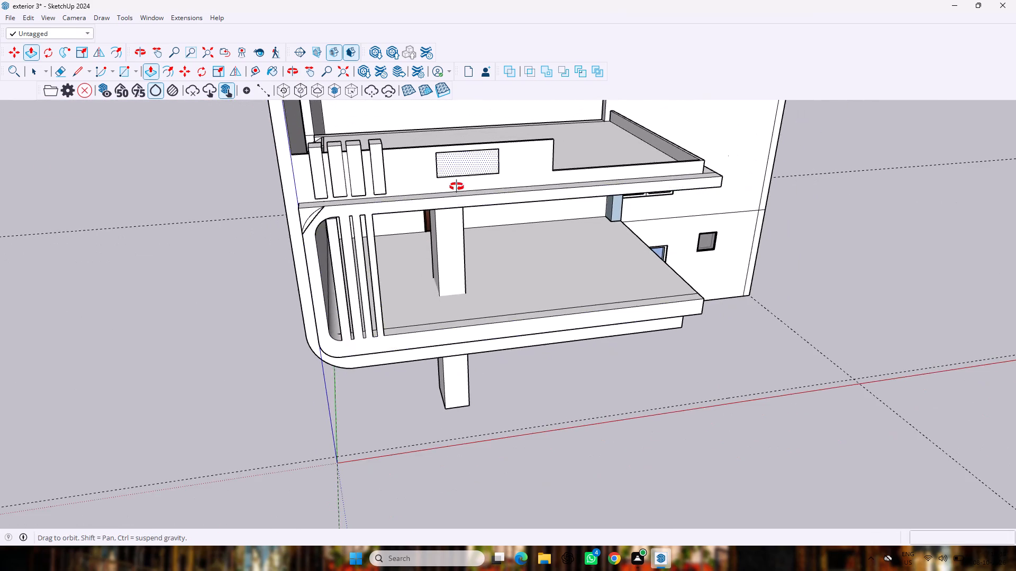
pyautogui.moveTo(457, 187); pyautogui.dragTo(376, 32, button='middle')
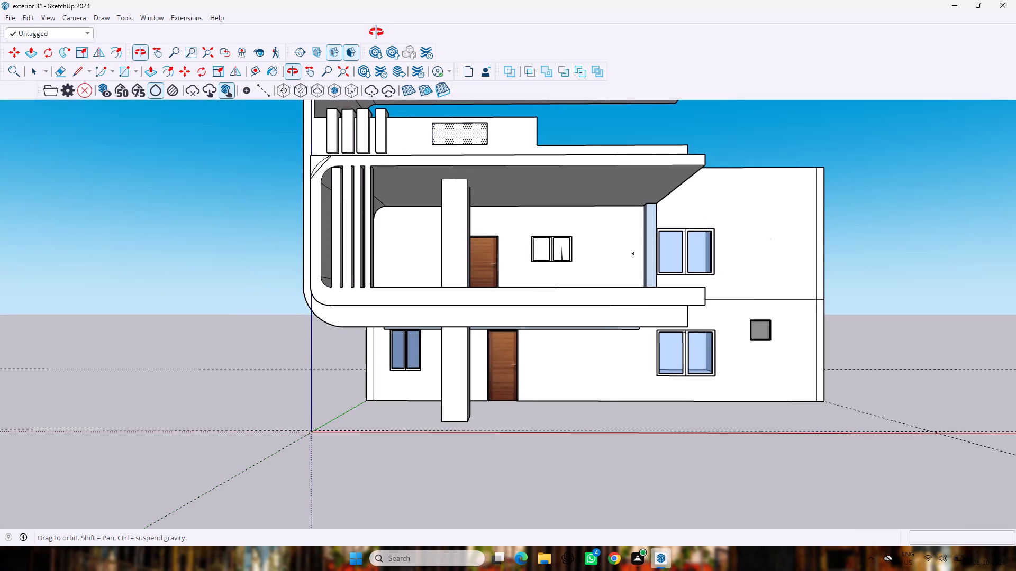
pyautogui.moveTo(376, 32); pyautogui.dragTo(381, 152, button='middle')
pyautogui.press('space')
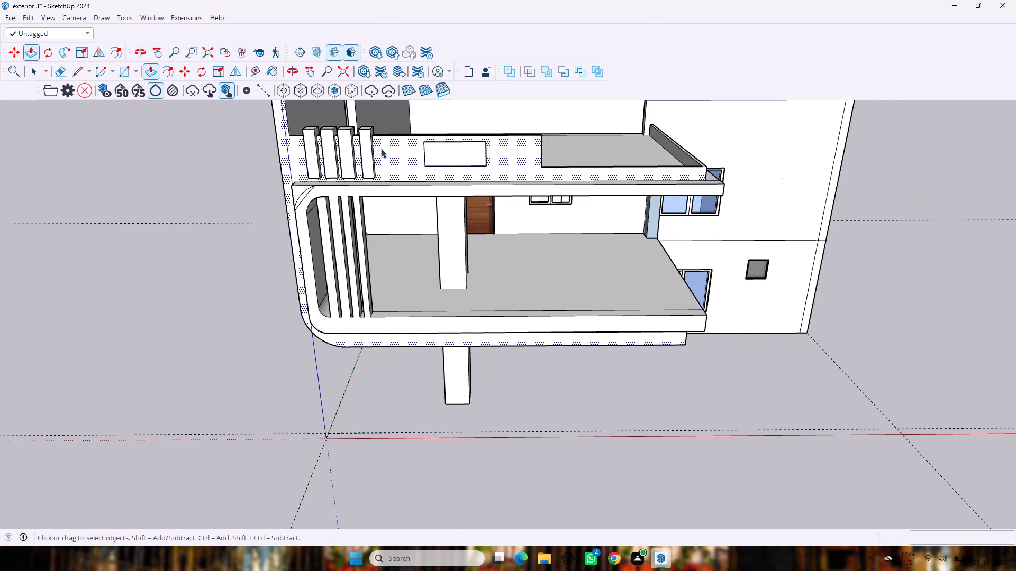
pyautogui.doubleClick(462, 255)
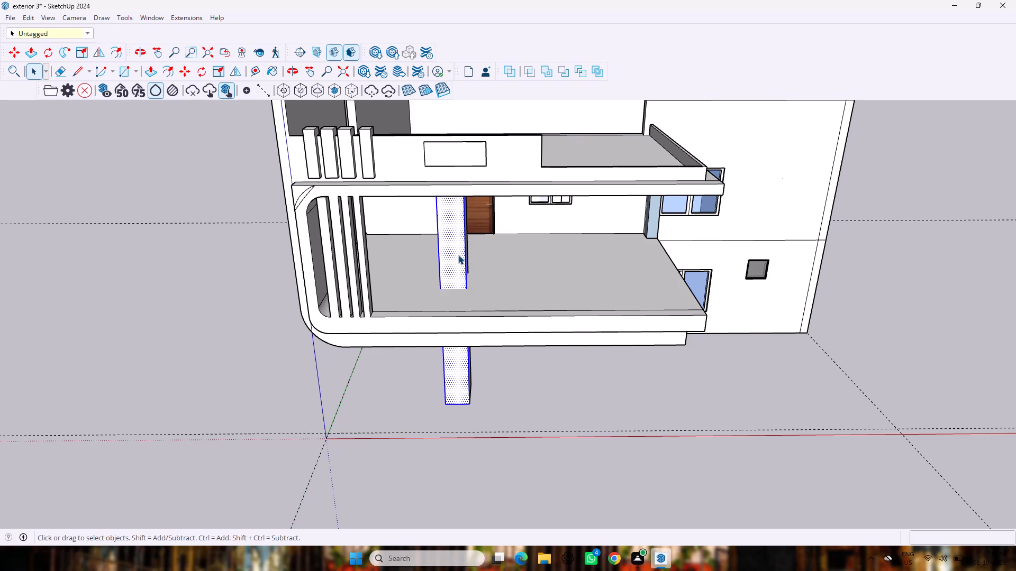
pyautogui.tripleClick(458, 252)
pyautogui.moveTo(457, 249); pyautogui.dragTo(467, 238, button='middle')
pyautogui.scroll(1, 458, 249)
pyautogui.rightClick(448, 232)
pyautogui.click(477, 330)
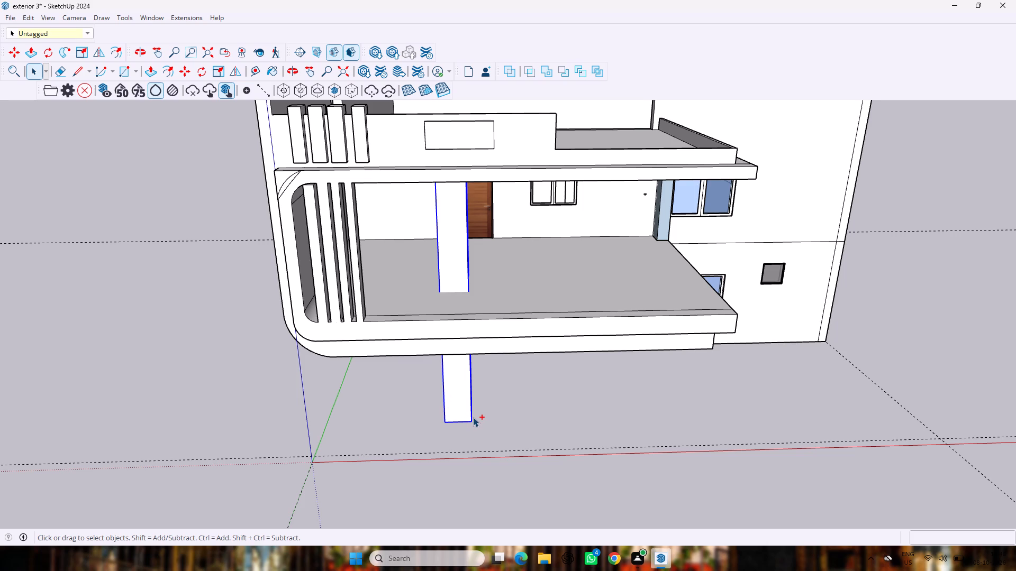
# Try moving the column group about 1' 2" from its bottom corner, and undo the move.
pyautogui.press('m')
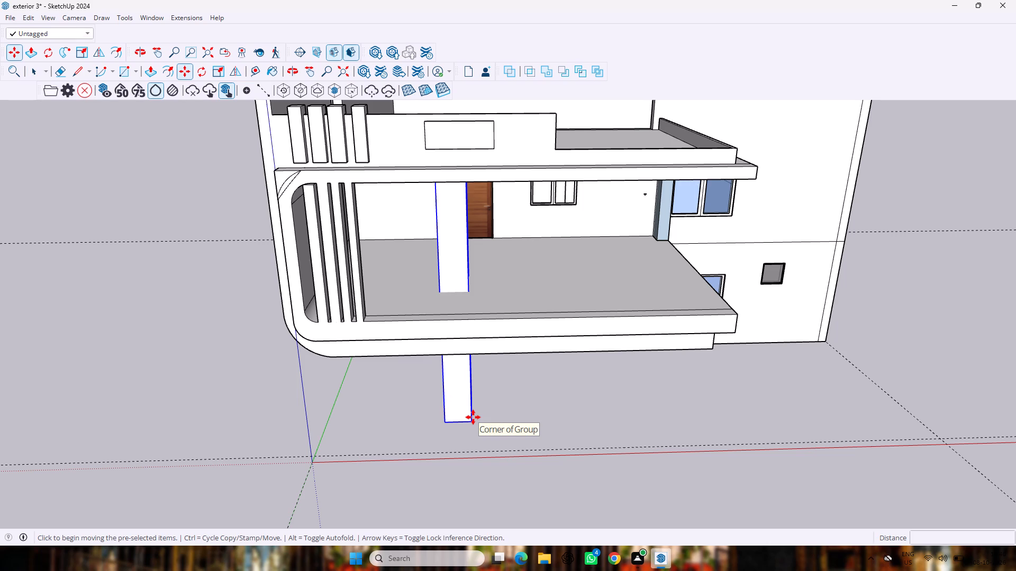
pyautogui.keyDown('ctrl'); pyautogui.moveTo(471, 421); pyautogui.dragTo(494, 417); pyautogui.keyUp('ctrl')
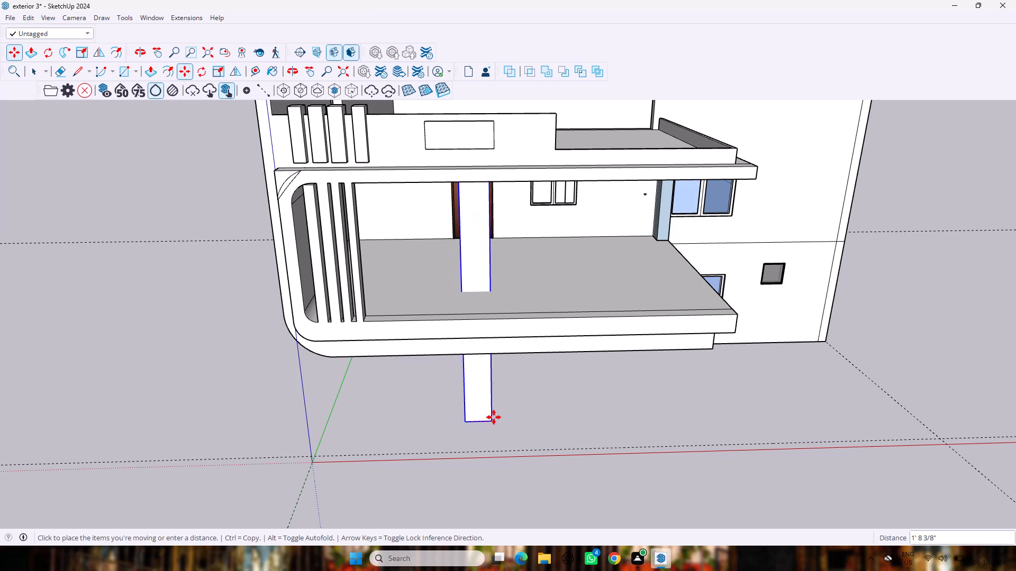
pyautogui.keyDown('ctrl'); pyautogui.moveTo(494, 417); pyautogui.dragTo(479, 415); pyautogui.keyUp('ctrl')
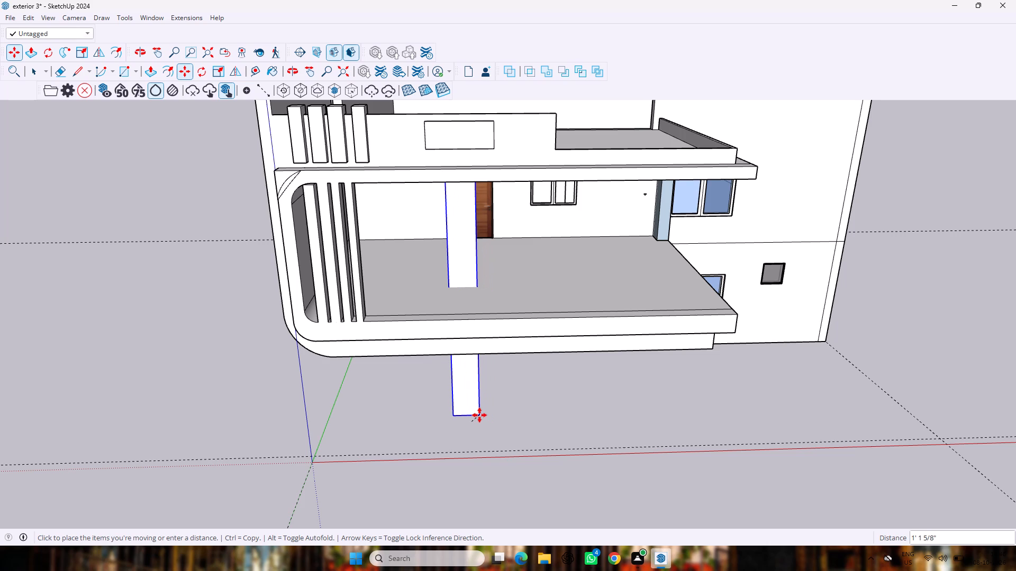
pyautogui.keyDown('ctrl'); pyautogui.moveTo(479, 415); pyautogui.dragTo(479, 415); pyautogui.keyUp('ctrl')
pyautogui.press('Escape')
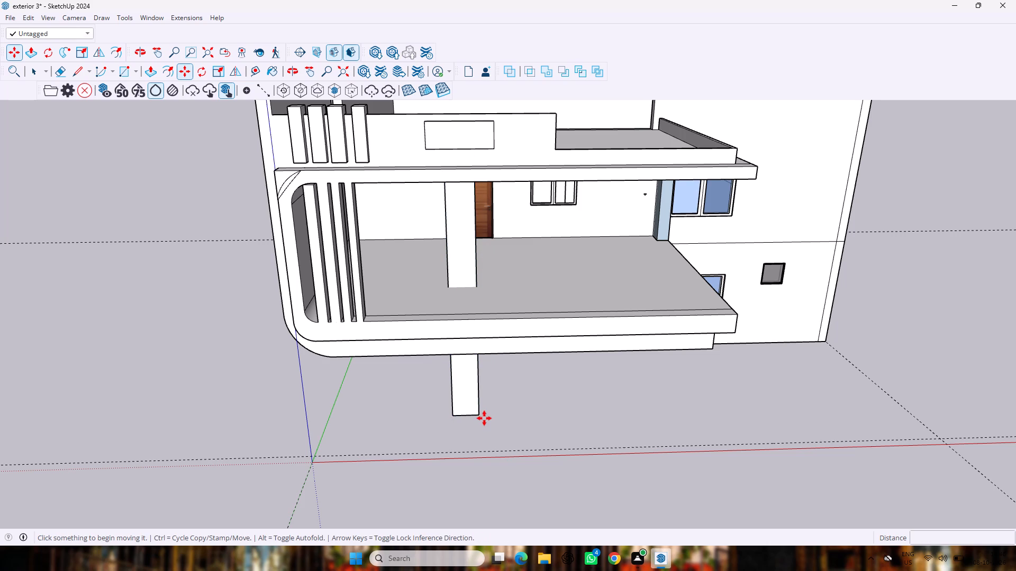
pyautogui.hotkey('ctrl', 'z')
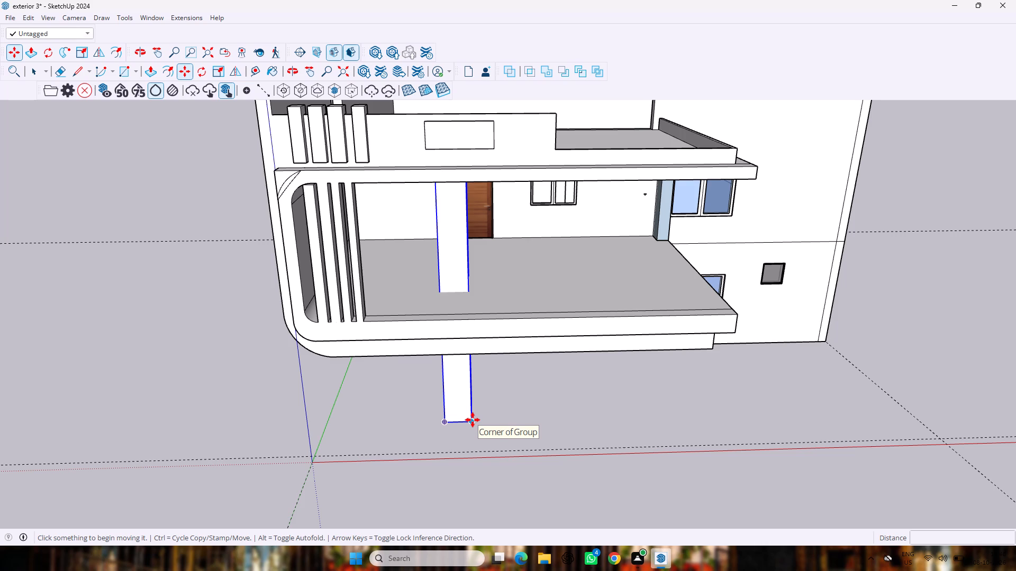
# Copy the column group and paste the copy level with it under the balcony's open end, away from the curved frame.
pyautogui.hotkey('ctrl', 'c')
pyautogui.hotkey('ctrl', 'v')
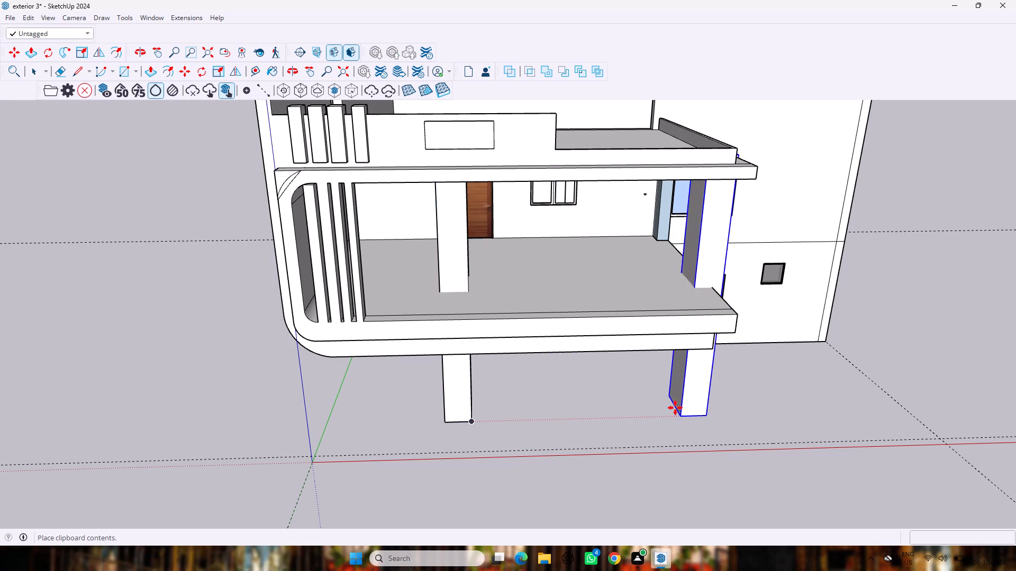
pyautogui.doubleClick(658, 411)
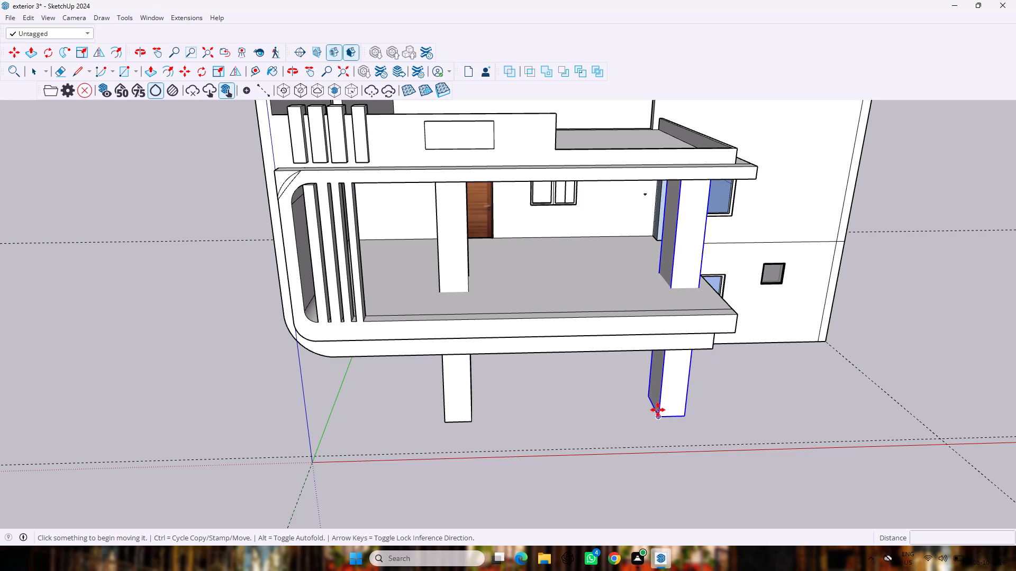
pyautogui.scroll(-2, 378, 367)
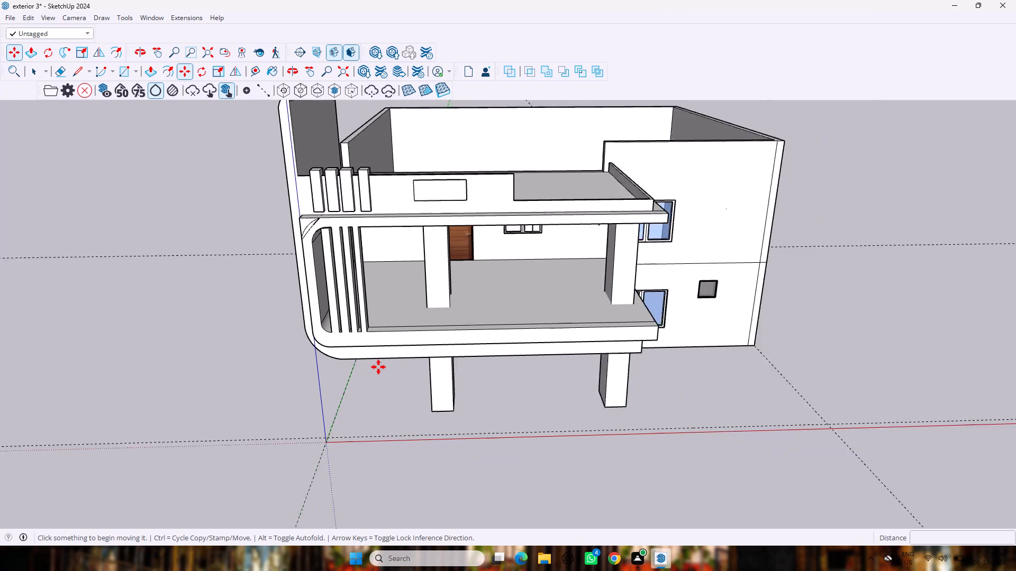
pyautogui.scroll(-4, 378, 367)
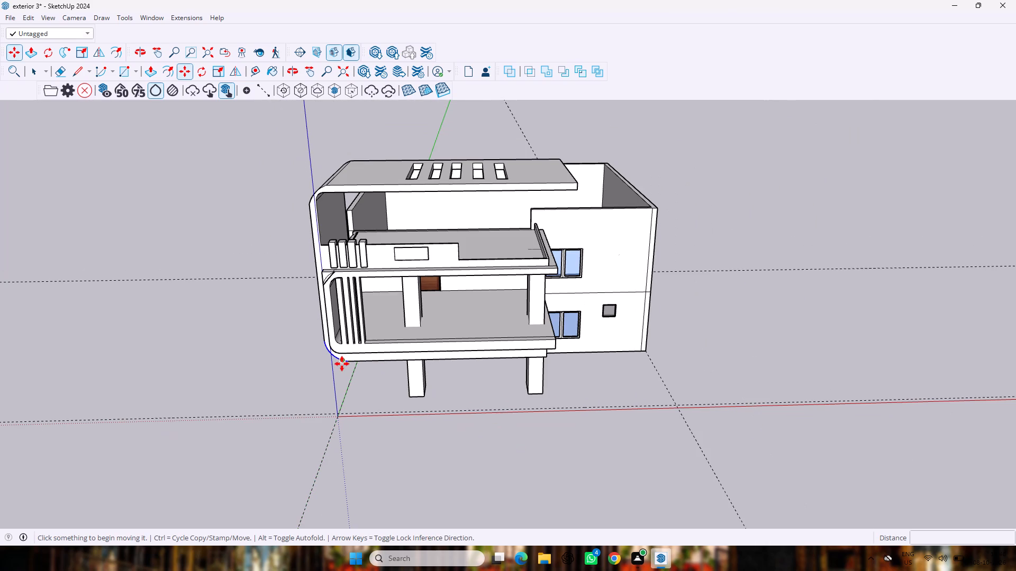
# Examine the two columns under the front balconies from several angles around the house.
pyautogui.scroll(-1, 422, 340)
pyautogui.moveTo(573, 397); pyautogui.dragTo(578, 395, button='middle')
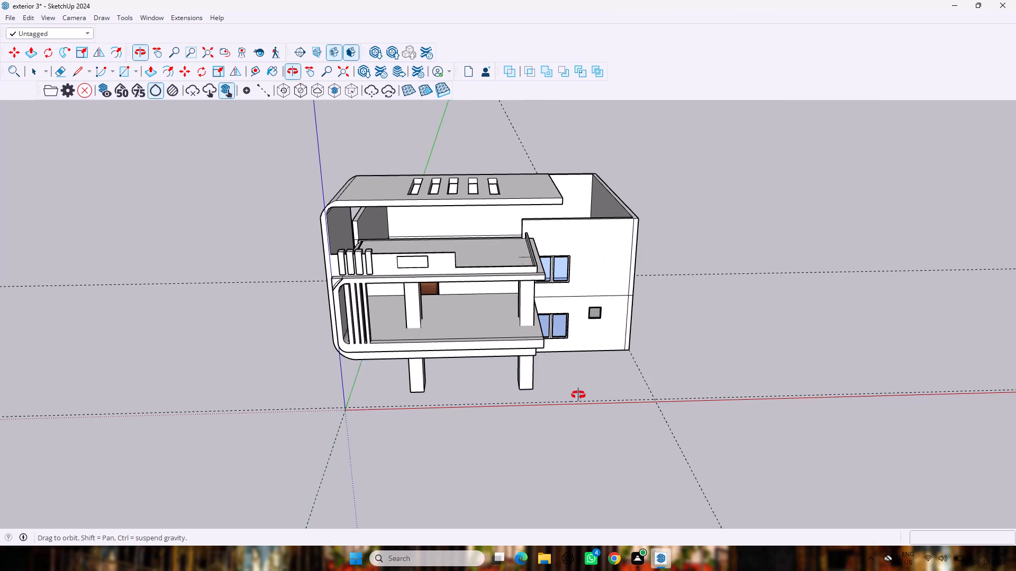
pyautogui.moveTo(578, 395); pyautogui.dragTo(372, 338, button='middle')
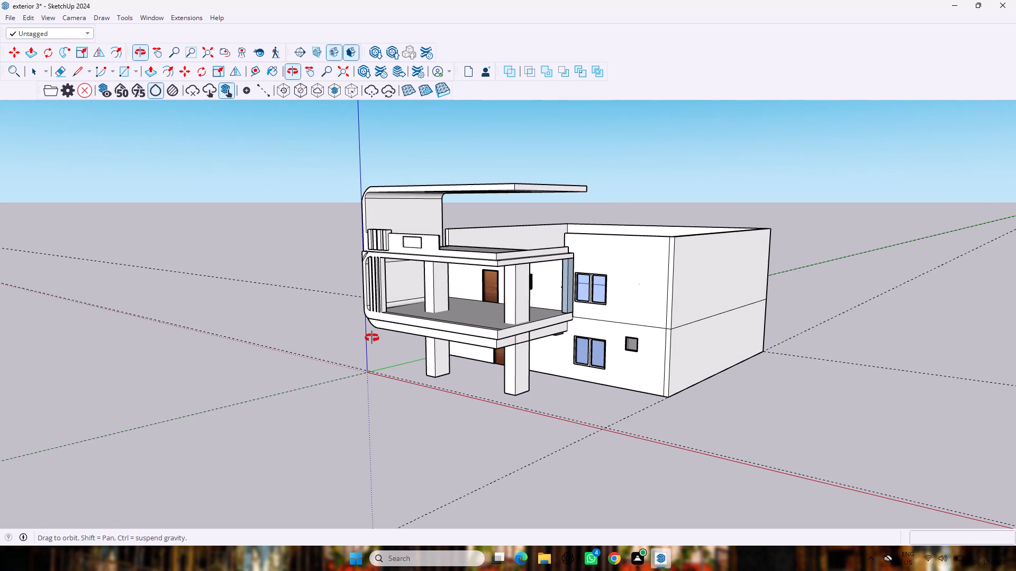
pyautogui.moveTo(372, 338); pyautogui.dragTo(469, 367, button='middle')
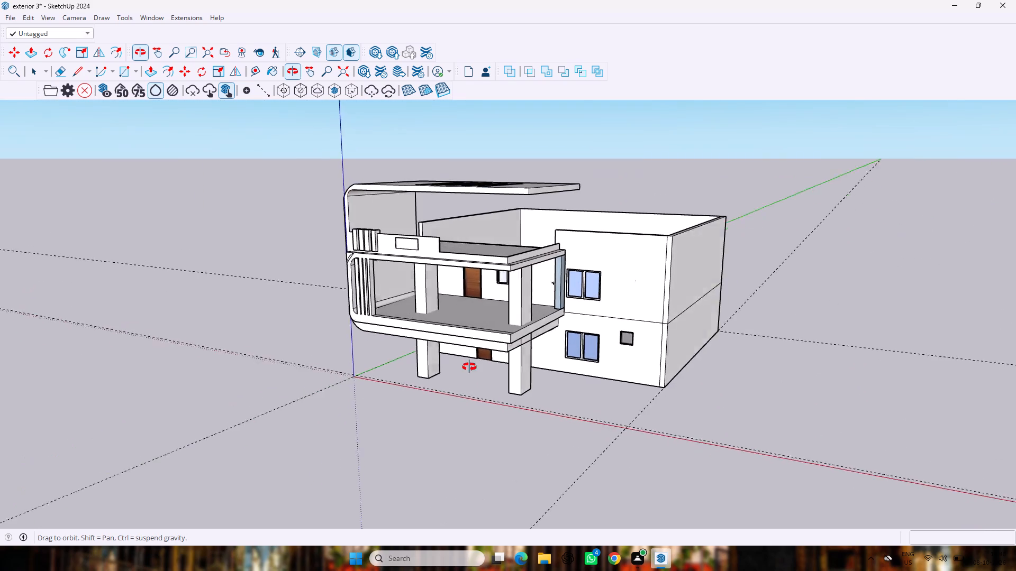
pyautogui.moveTo(469, 367); pyautogui.dragTo(623, 347, button='middle')
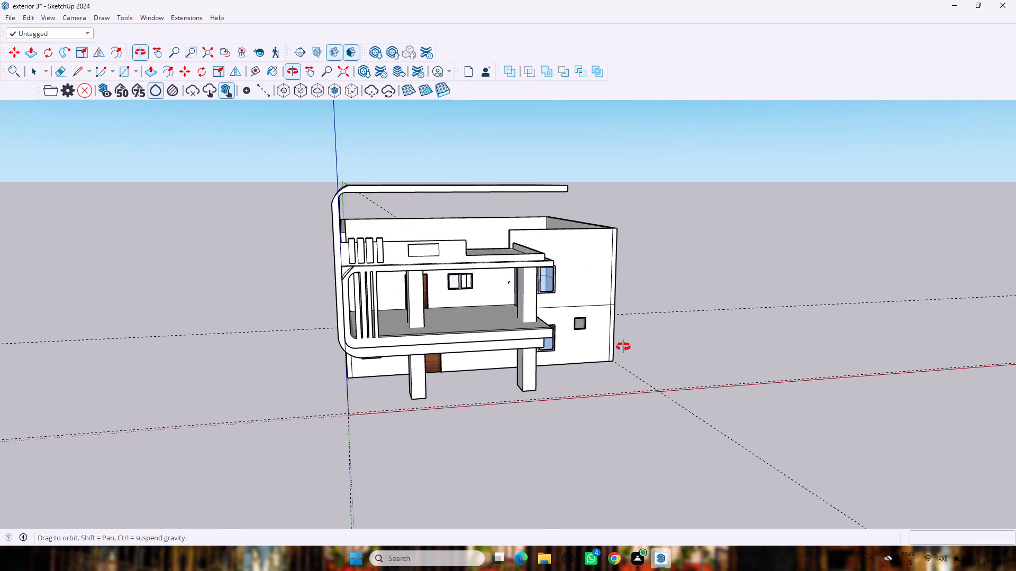
pyautogui.moveTo(623, 347); pyautogui.dragTo(575, 376, button='middle')
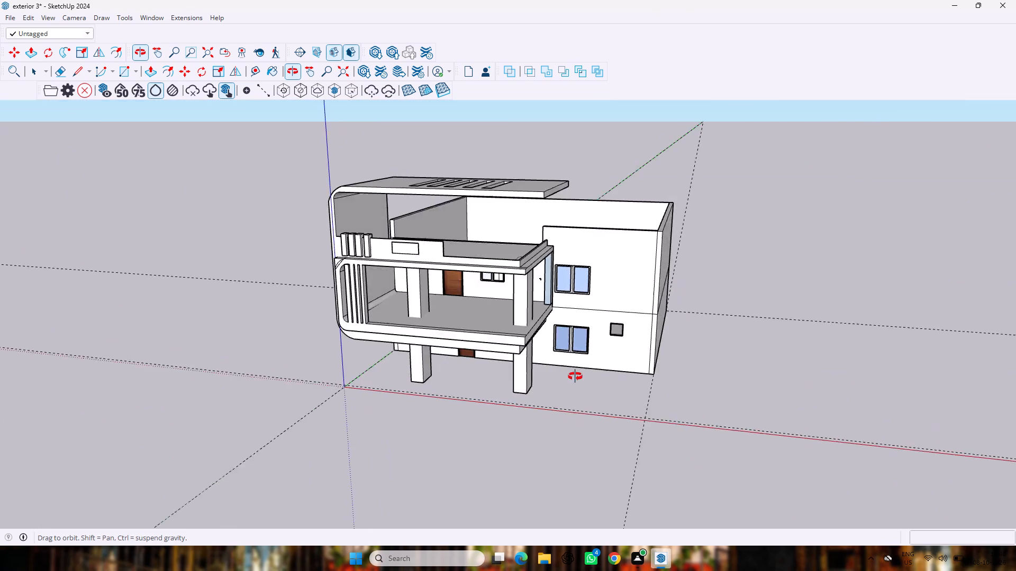
pyautogui.moveTo(575, 376); pyautogui.dragTo(581, 371, button='middle')
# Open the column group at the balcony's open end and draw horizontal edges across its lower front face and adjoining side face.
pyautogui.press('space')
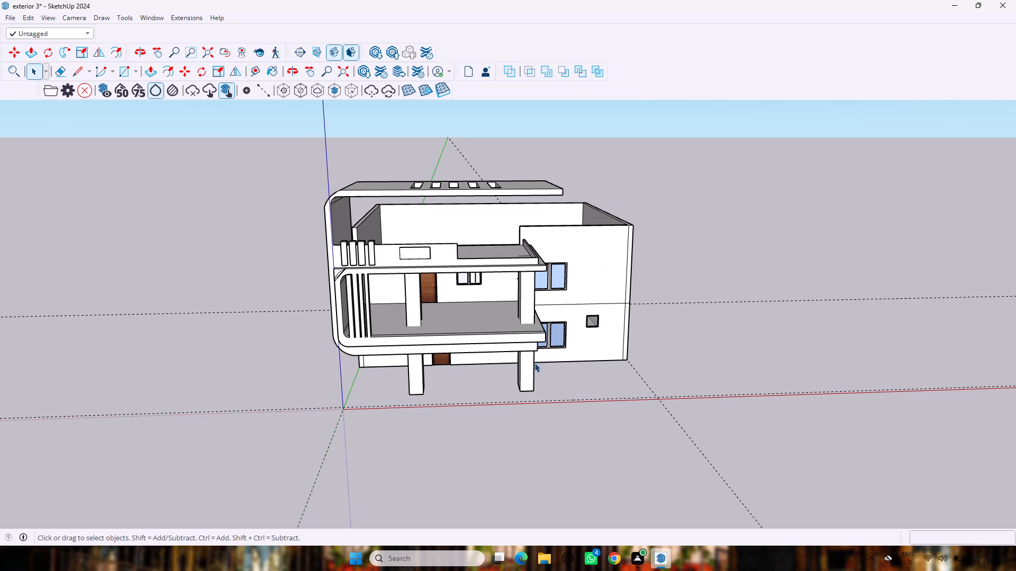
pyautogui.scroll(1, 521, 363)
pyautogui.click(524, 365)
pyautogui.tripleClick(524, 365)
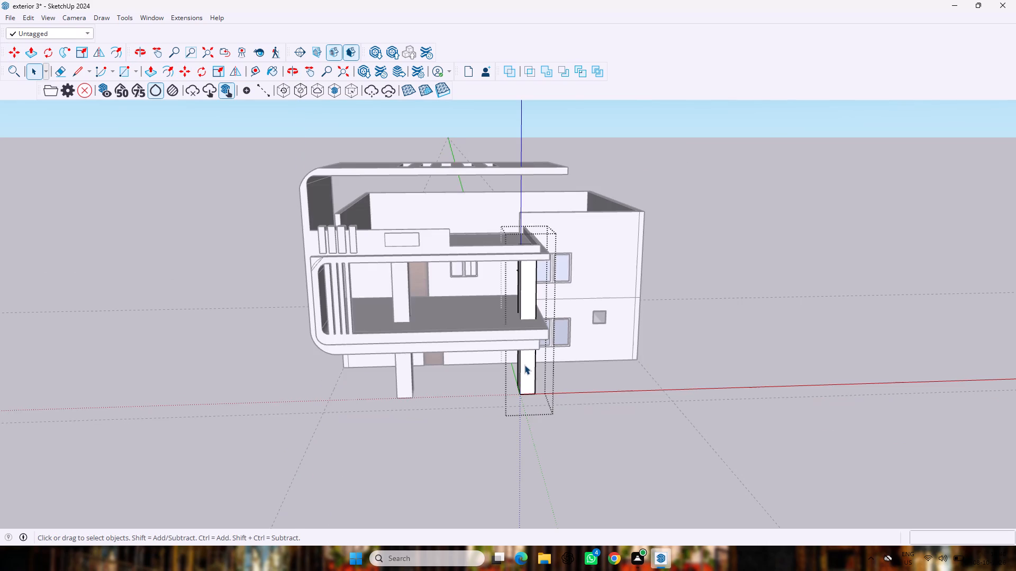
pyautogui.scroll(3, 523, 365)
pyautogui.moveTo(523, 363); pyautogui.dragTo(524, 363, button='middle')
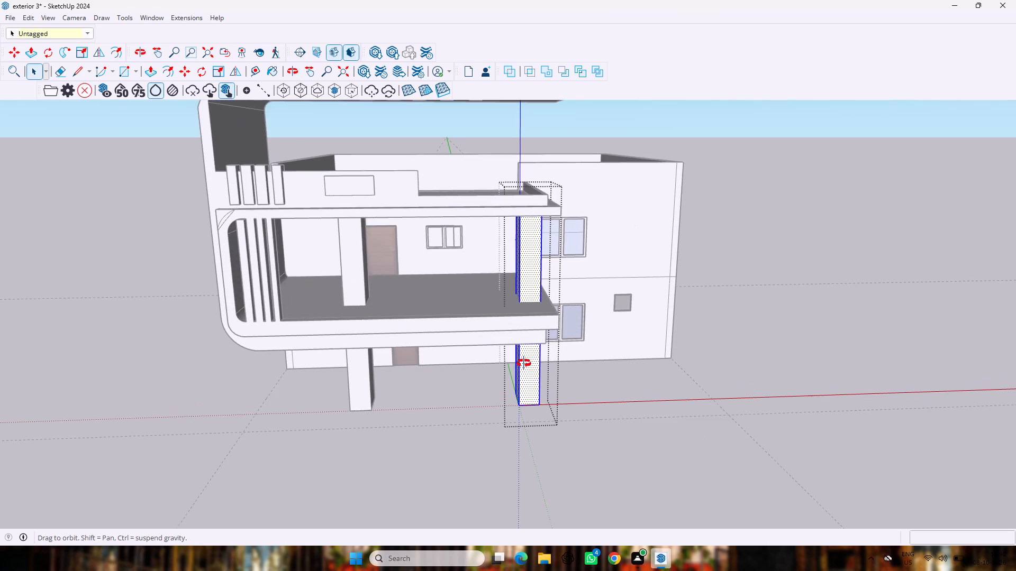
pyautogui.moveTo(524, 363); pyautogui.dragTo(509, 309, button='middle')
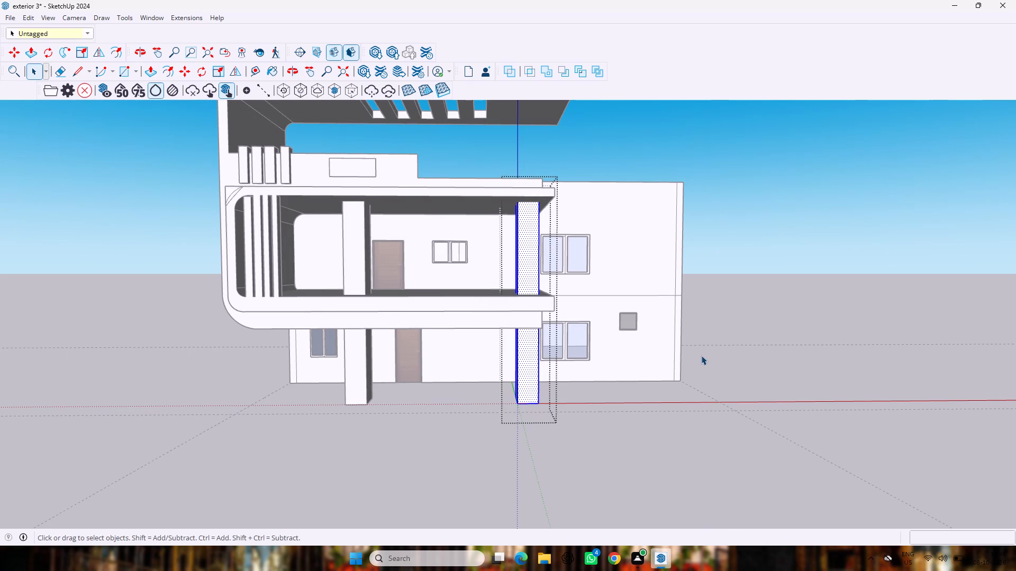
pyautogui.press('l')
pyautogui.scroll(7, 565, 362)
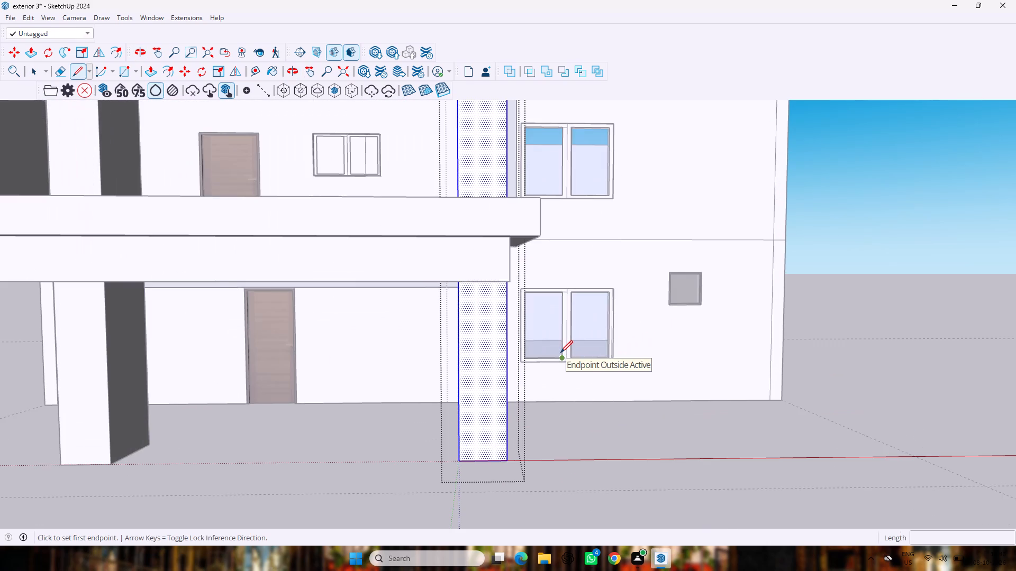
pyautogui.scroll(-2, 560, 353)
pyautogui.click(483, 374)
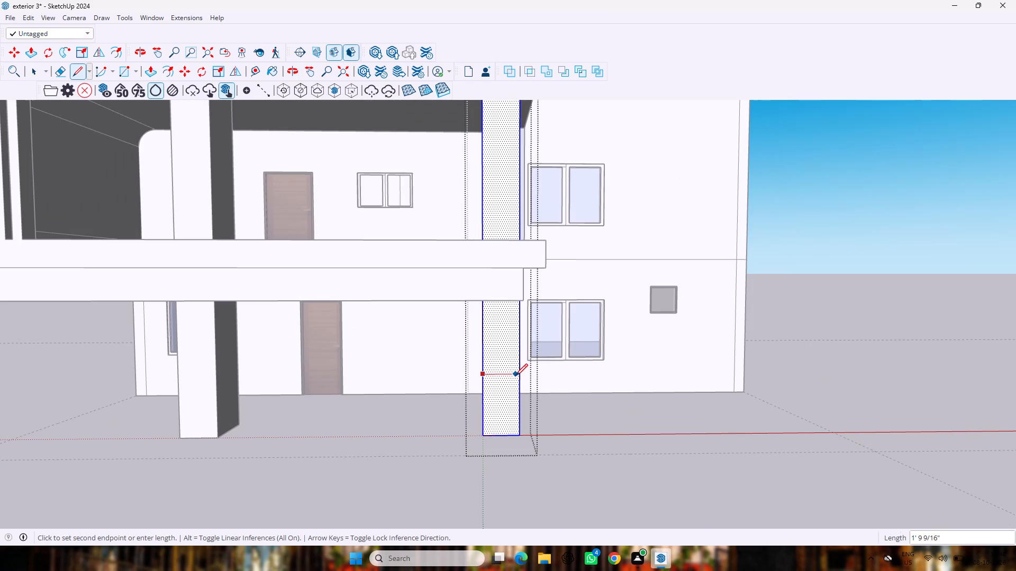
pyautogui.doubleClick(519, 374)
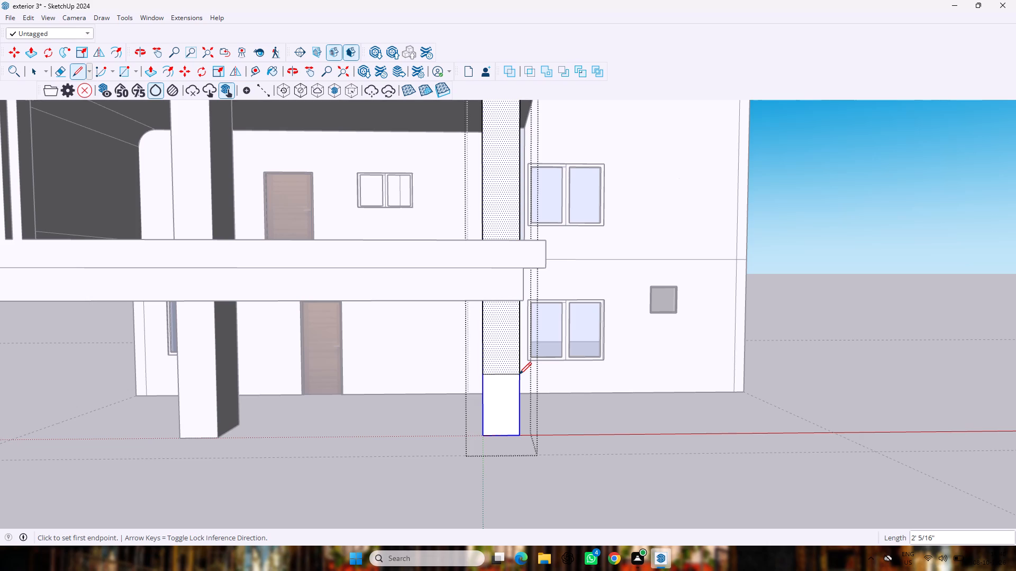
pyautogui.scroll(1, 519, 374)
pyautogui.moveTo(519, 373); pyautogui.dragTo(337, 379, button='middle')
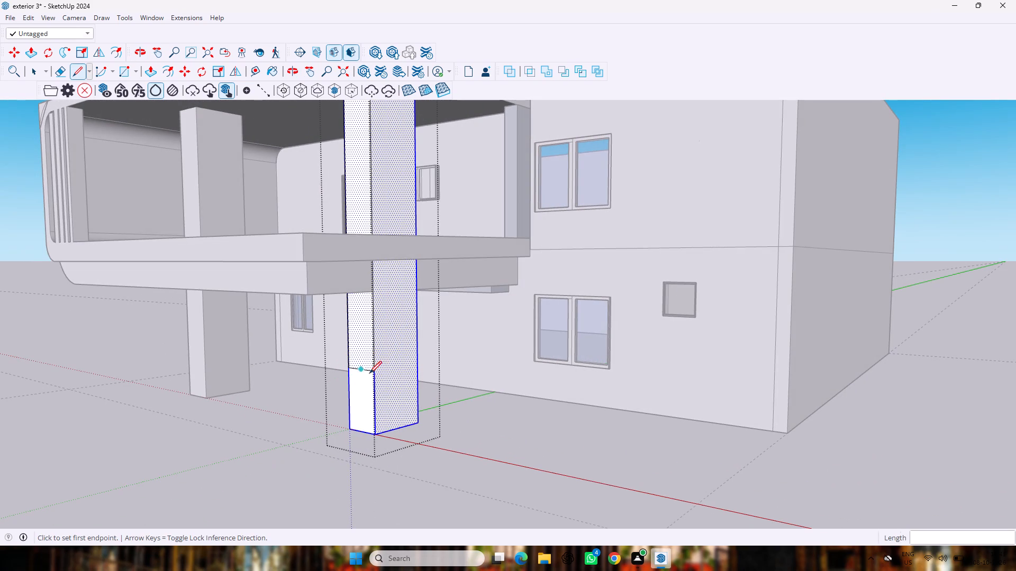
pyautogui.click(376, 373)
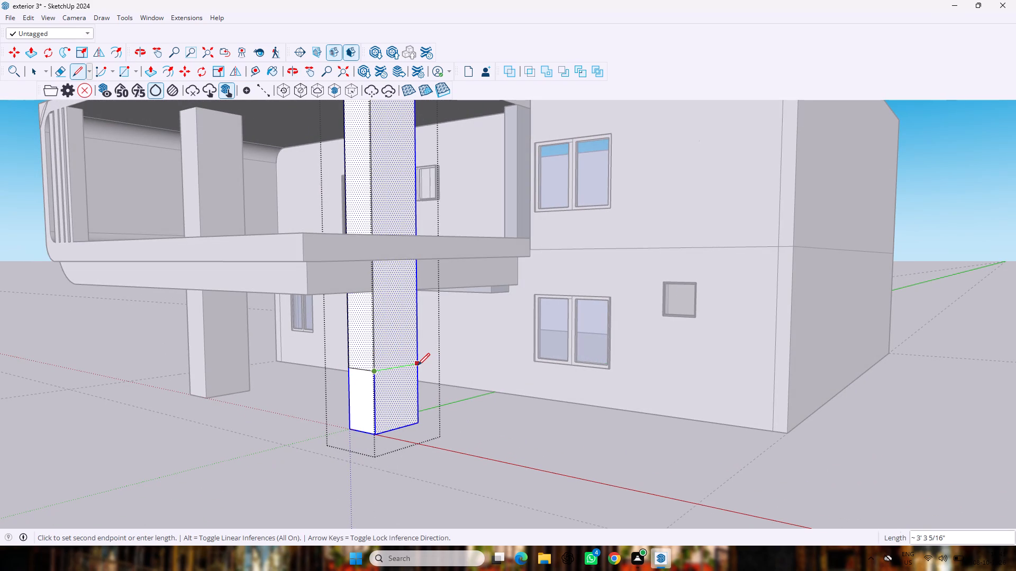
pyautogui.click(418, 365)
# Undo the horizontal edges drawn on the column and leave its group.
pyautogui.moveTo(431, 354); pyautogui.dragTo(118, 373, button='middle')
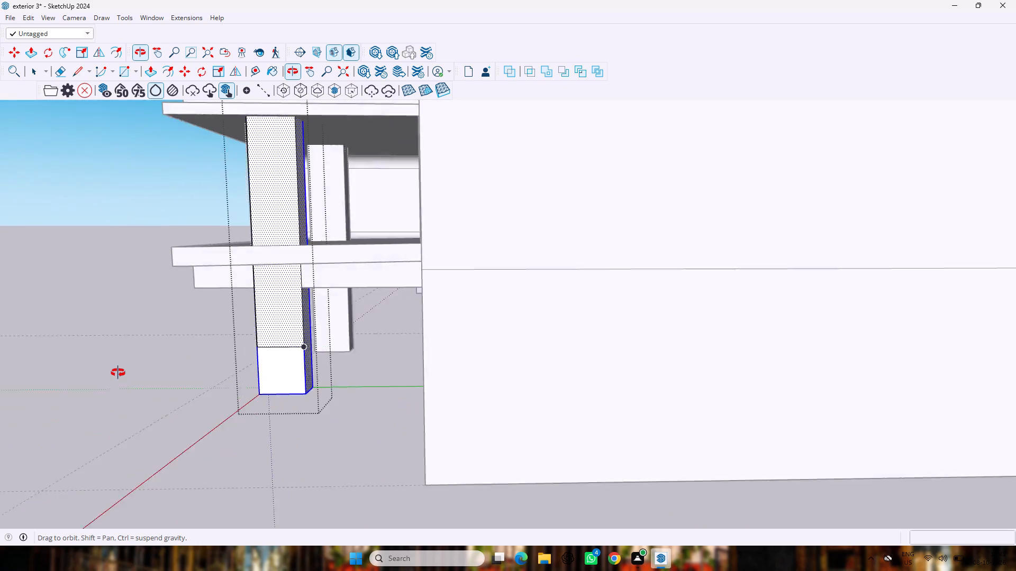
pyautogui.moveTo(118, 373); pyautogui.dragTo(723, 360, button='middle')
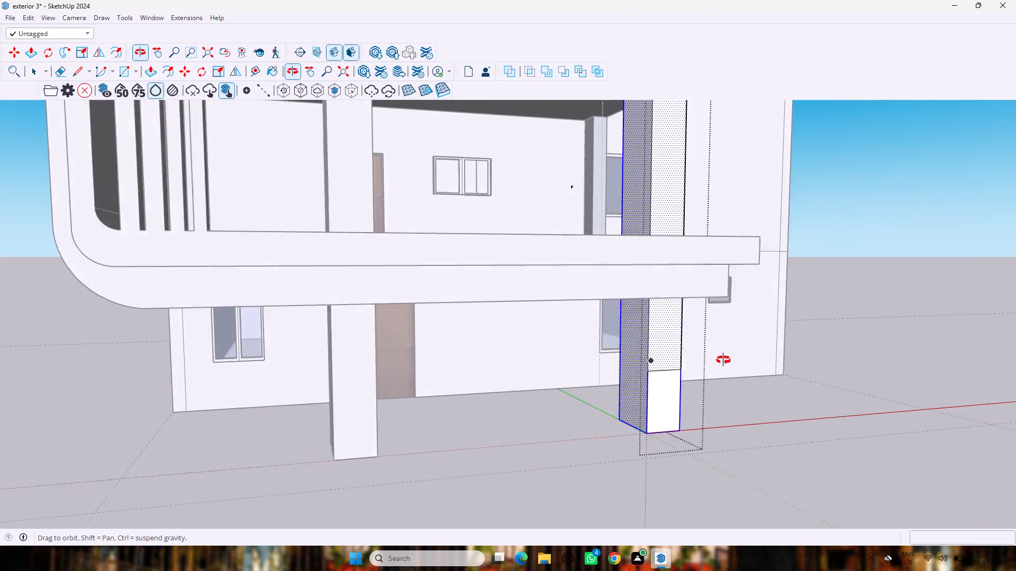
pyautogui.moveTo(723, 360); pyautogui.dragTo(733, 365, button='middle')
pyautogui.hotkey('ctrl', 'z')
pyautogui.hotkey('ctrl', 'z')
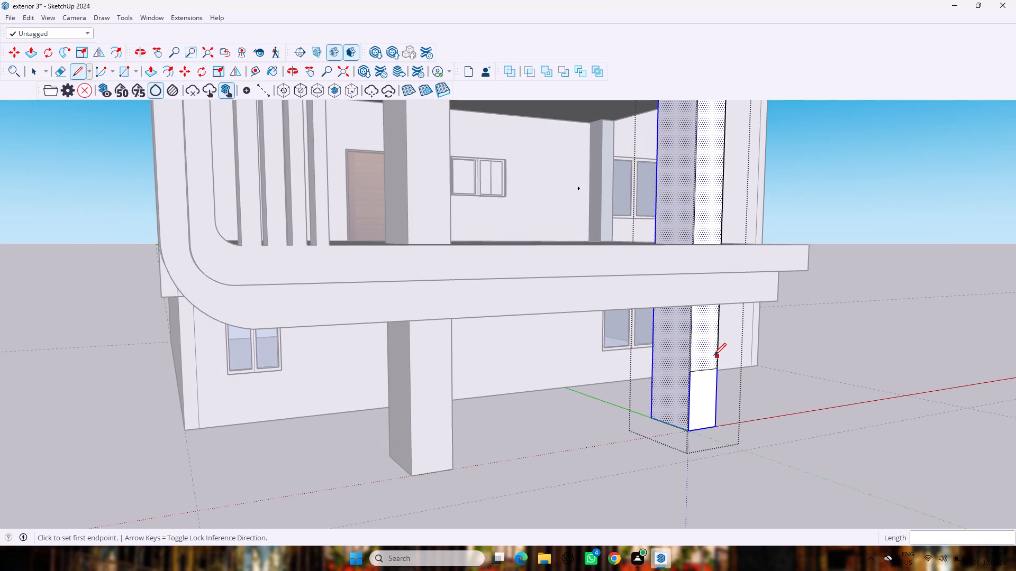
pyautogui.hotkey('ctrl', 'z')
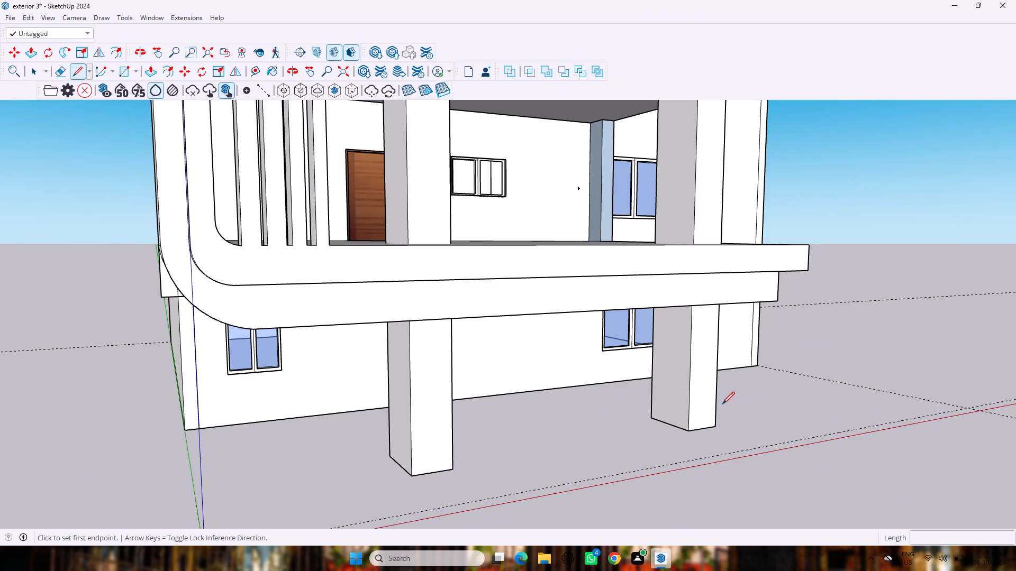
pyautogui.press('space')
# Examine the columns, the upper balcony and the small round hole in the end of its raised parapet.
pyautogui.moveTo(713, 405); pyautogui.dragTo(595, 417, button='middle')
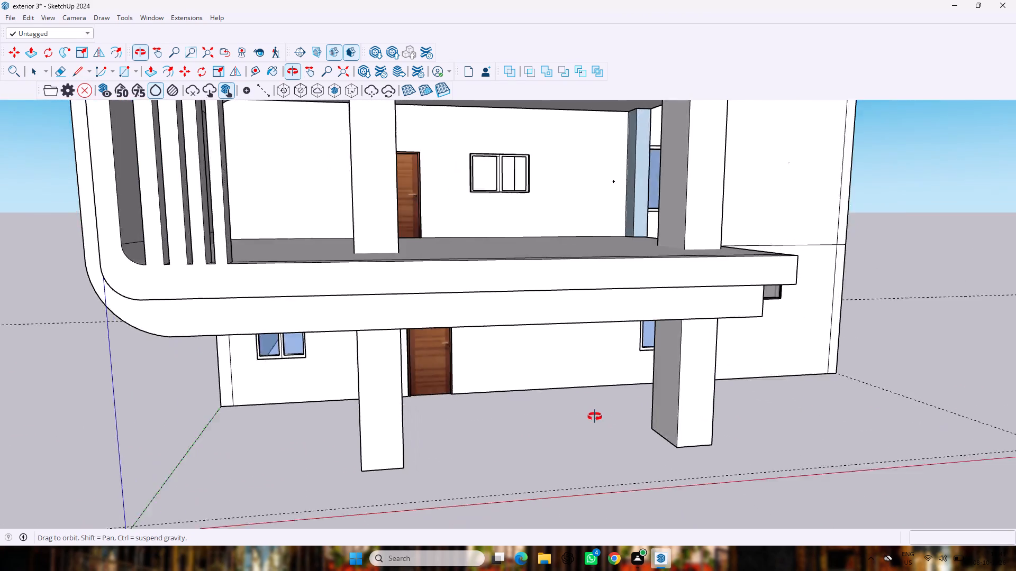
pyautogui.moveTo(595, 417); pyautogui.dragTo(594, 417, button='middle')
pyautogui.scroll(-4, 594, 417)
pyautogui.scroll(1, 569, 392)
pyautogui.scroll(-2, 565, 385)
pyautogui.scroll(3, 675, 439)
pyautogui.moveTo(676, 436); pyautogui.dragTo(671, 488, button='middle')
pyautogui.scroll(-4, 671, 488)
pyautogui.moveTo(615, 447); pyautogui.dragTo(581, 371, button='middle')
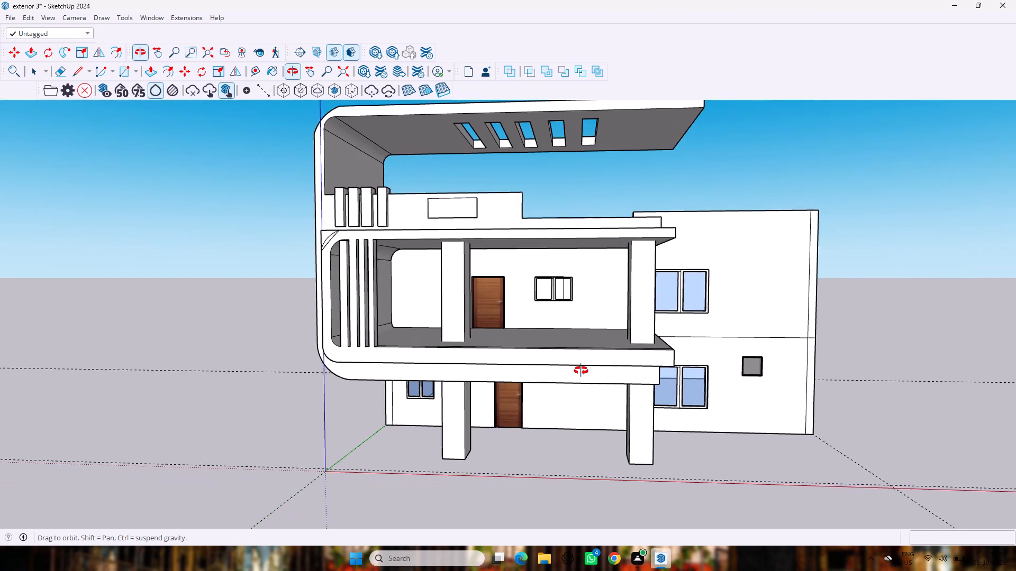
pyautogui.moveTo(581, 371); pyautogui.dragTo(580, 372, button='middle')
pyautogui.moveTo(569, 221); pyautogui.dragTo(503, 250, button='middle')
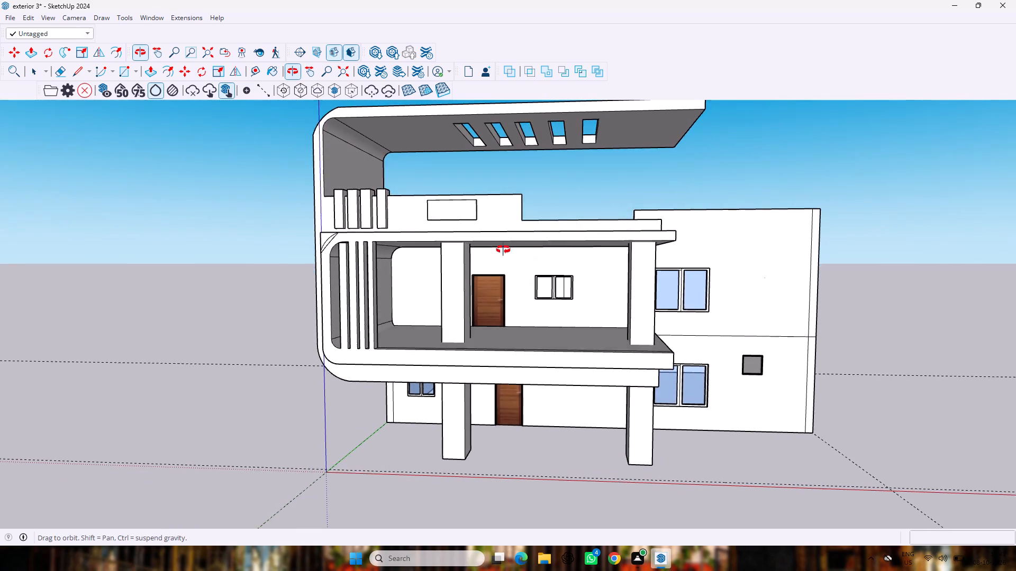
pyautogui.moveTo(503, 250); pyautogui.dragTo(382, 264, button='middle')
pyautogui.scroll(6, 475, 228)
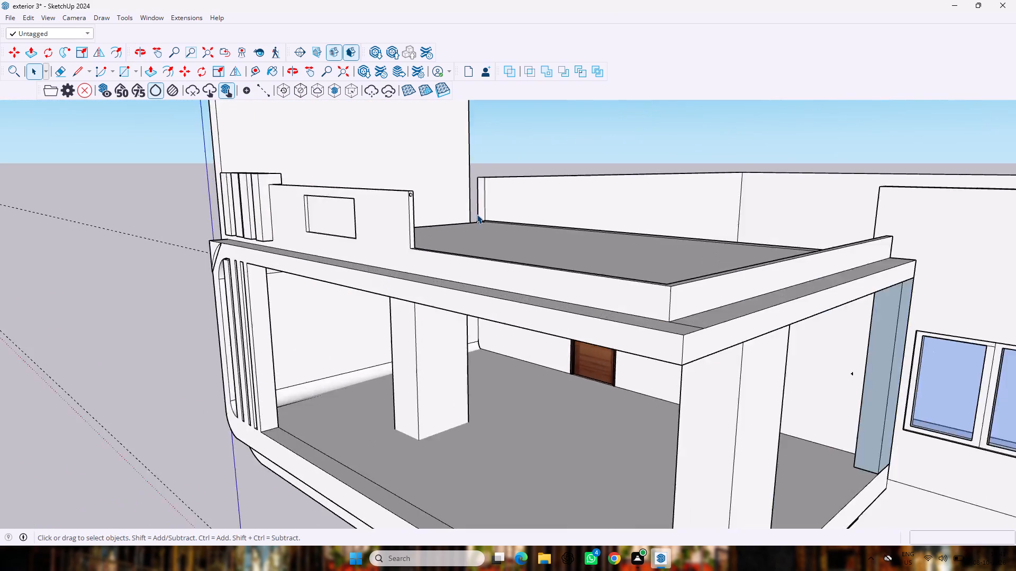
pyautogui.scroll(2, 477, 214)
pyautogui.scroll(-3, 458, 206)
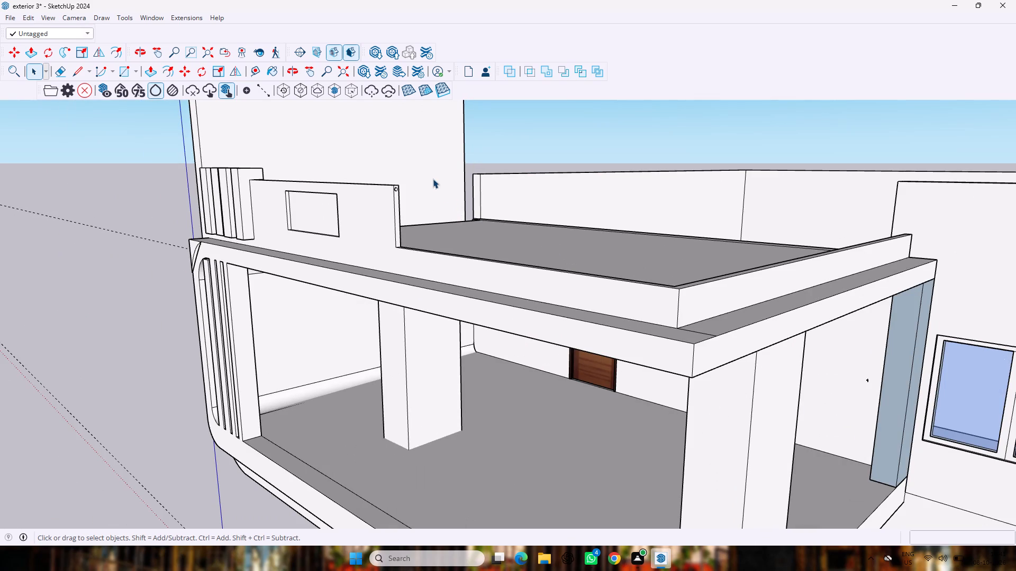
pyautogui.moveTo(428, 179); pyautogui.dragTo(330, 190, button='middle')
pyautogui.scroll(2, 297, 190)
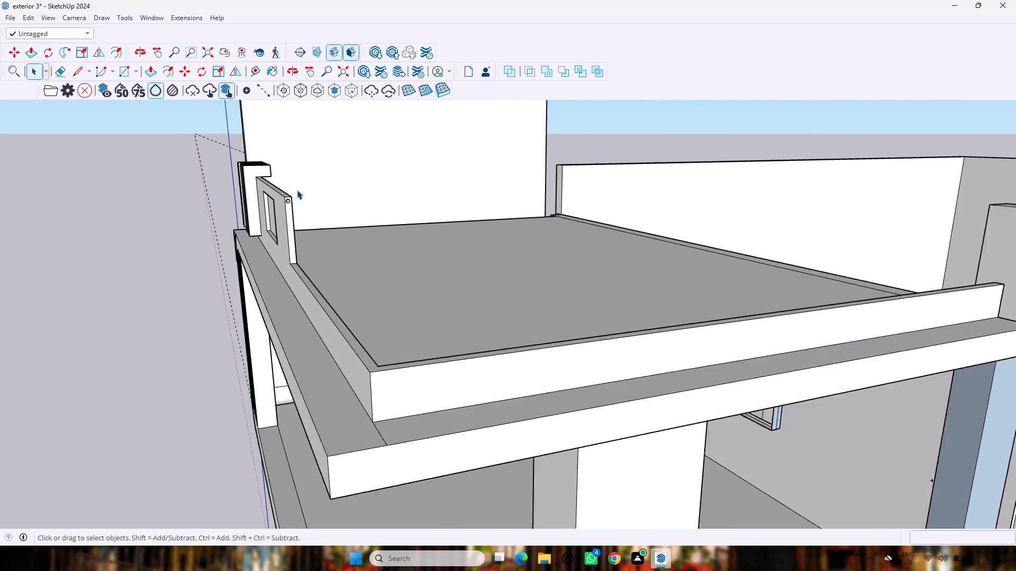
pyautogui.scroll(4, 297, 190)
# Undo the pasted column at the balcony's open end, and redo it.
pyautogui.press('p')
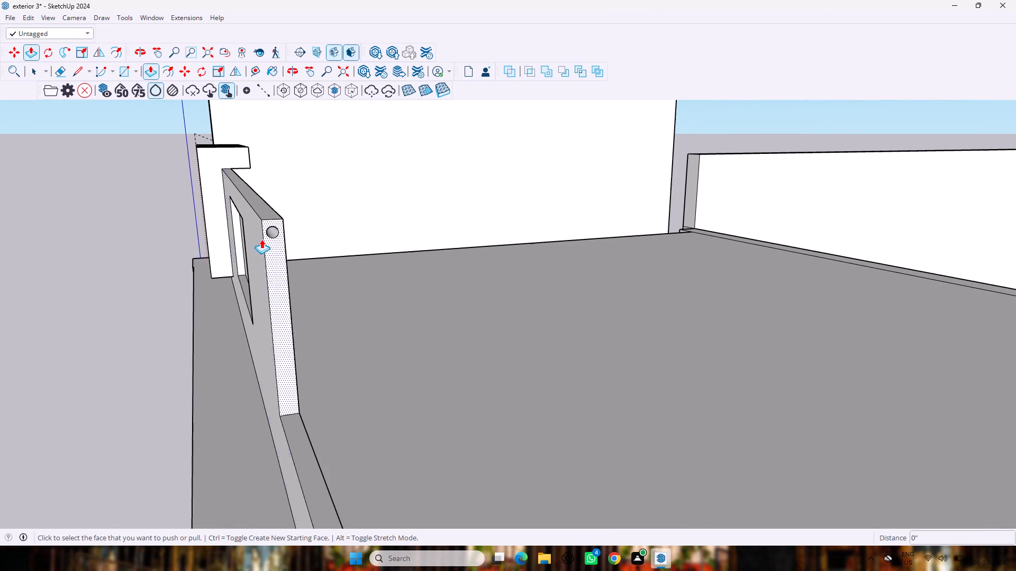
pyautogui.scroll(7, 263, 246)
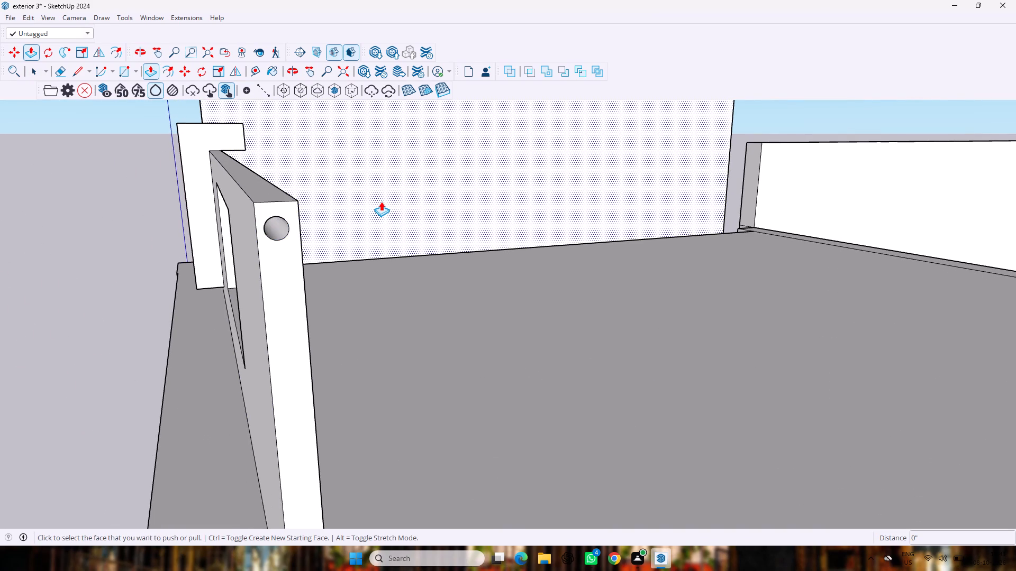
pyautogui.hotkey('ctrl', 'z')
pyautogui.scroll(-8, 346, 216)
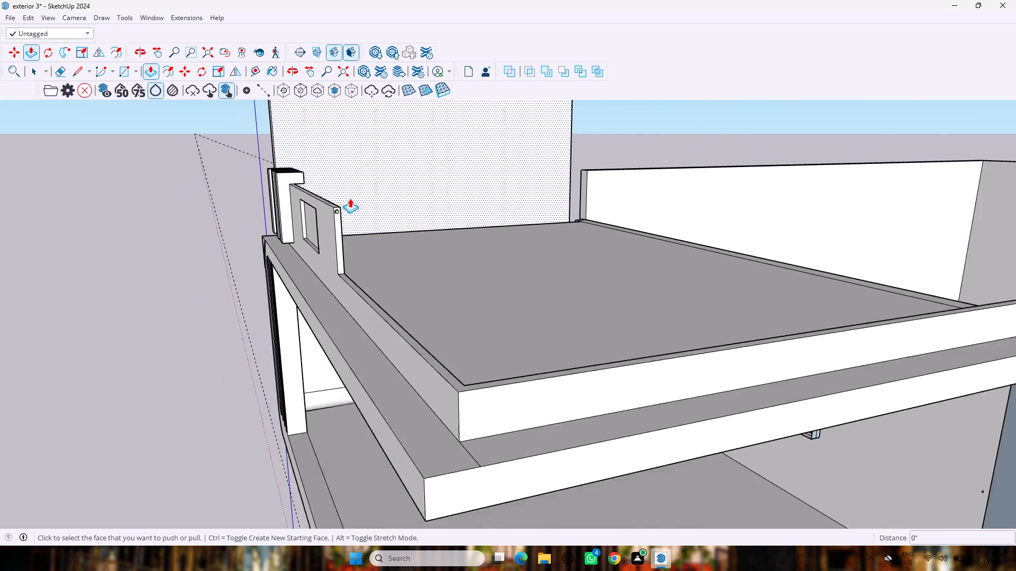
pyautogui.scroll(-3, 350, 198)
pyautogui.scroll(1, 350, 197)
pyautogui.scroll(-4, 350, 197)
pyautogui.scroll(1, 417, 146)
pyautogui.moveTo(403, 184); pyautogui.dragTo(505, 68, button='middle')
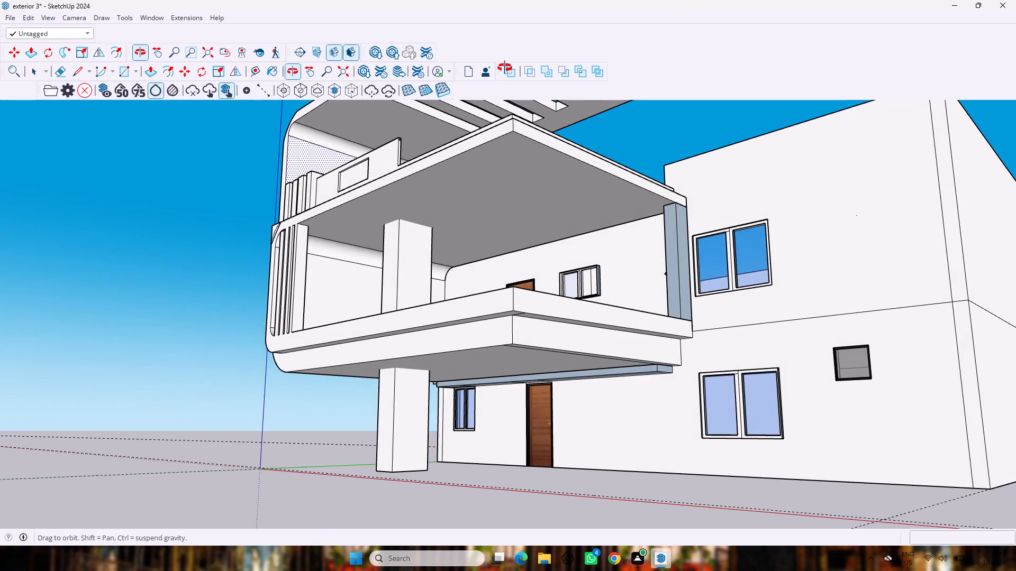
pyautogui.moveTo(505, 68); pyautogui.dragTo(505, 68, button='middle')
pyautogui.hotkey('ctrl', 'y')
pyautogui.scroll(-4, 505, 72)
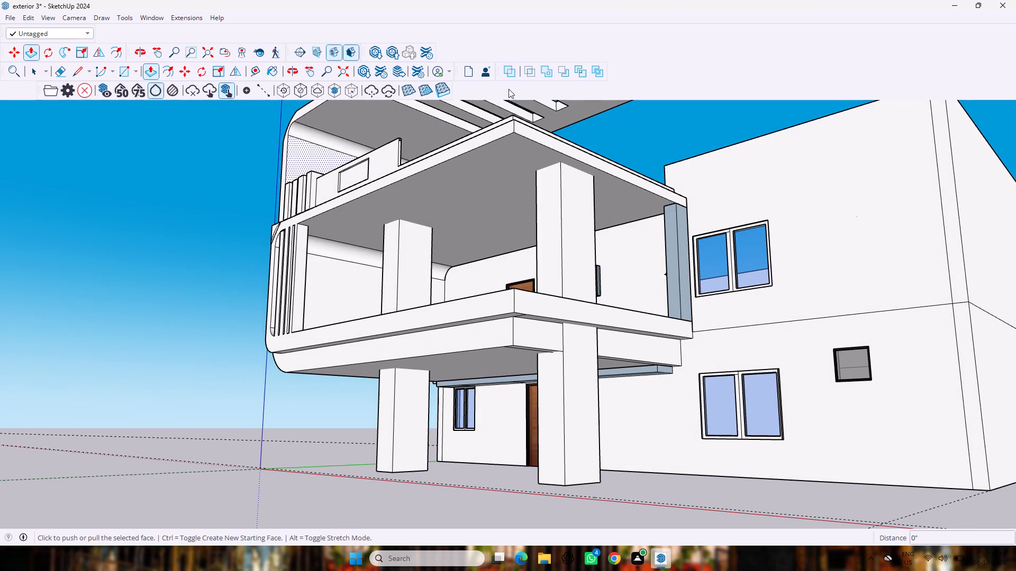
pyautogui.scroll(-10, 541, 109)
# Examine the small round hole in the raised upper parapet's end, selecting its inner wall, rim and the surrounding parapet faces.
pyautogui.press('space')
pyautogui.moveTo(550, 126); pyautogui.dragTo(573, 263, button='middle')
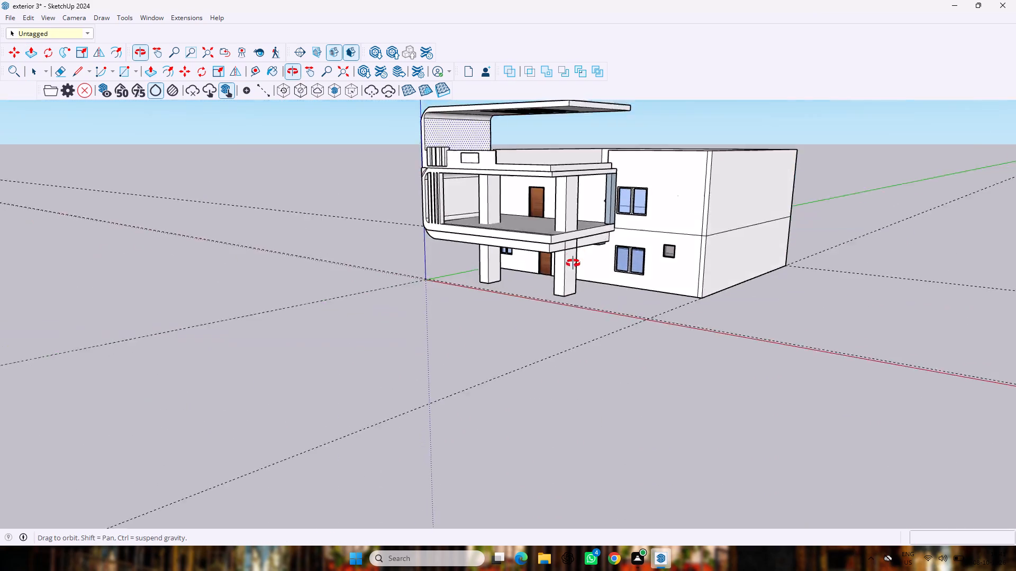
pyautogui.moveTo(573, 263); pyautogui.dragTo(573, 319, button='middle')
pyautogui.scroll(-3, 573, 319)
pyautogui.scroll(4, 569, 199)
pyautogui.scroll(3, 432, 245)
pyautogui.scroll(-1, 446, 199)
pyautogui.scroll(4, 513, 232)
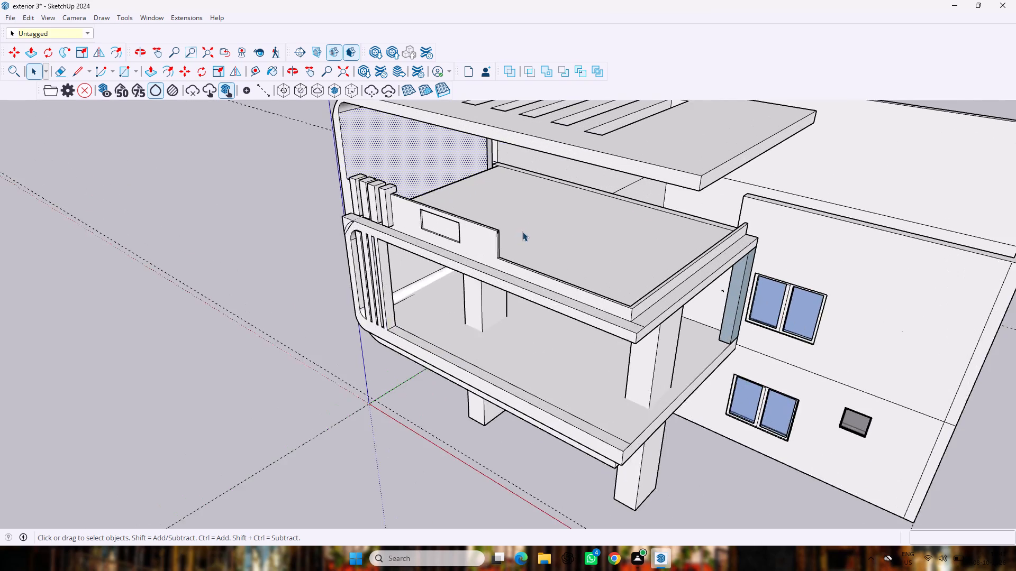
pyautogui.scroll(2, 522, 232)
pyautogui.moveTo(522, 232); pyautogui.dragTo(528, 208, button='middle')
pyautogui.scroll(8, 510, 200)
pyautogui.scroll(-1, 382, 354)
pyautogui.scroll(4, 450, 351)
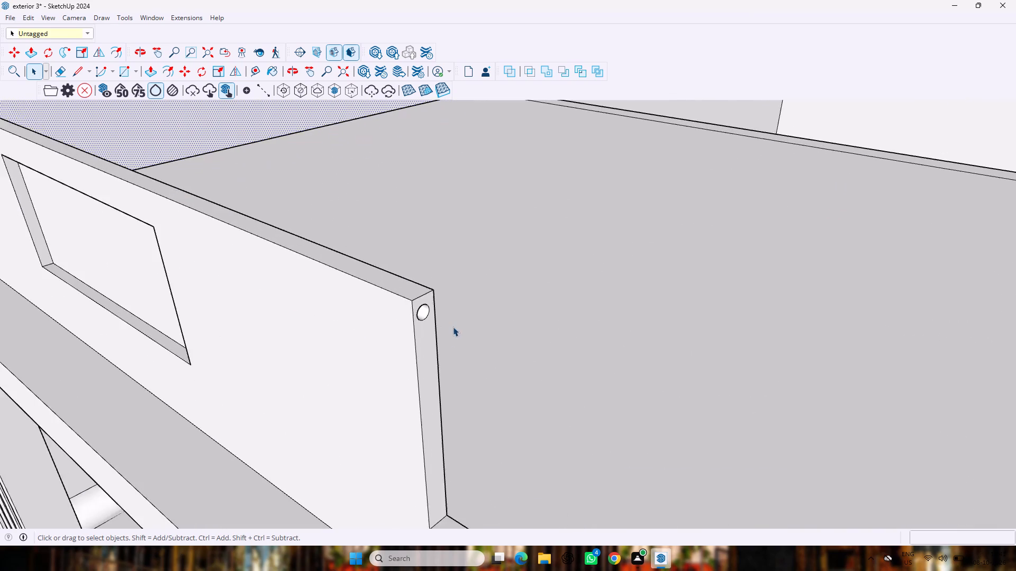
pyautogui.scroll(4, 453, 327)
pyautogui.moveTo(337, 242); pyautogui.dragTo(311, 270)
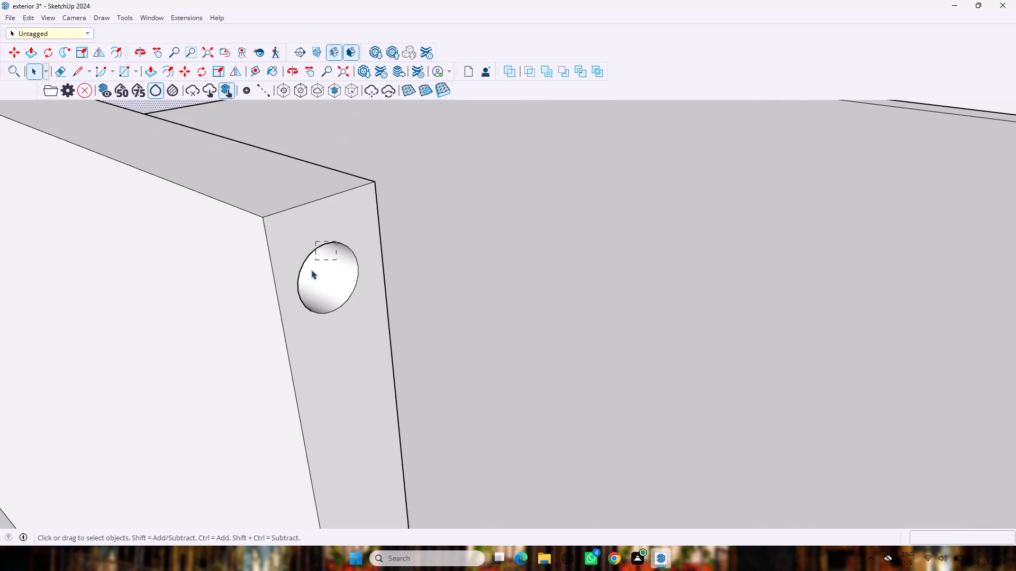
pyautogui.moveTo(311, 270); pyautogui.dragTo(311, 326)
pyautogui.click(318, 299)
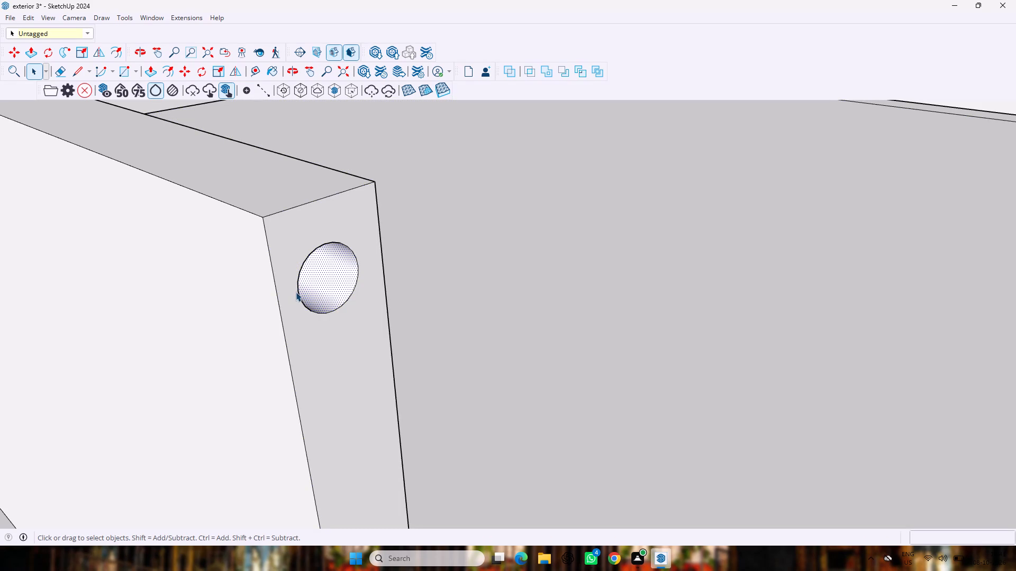
pyautogui.click(296, 290)
pyautogui.doubleClick(299, 287)
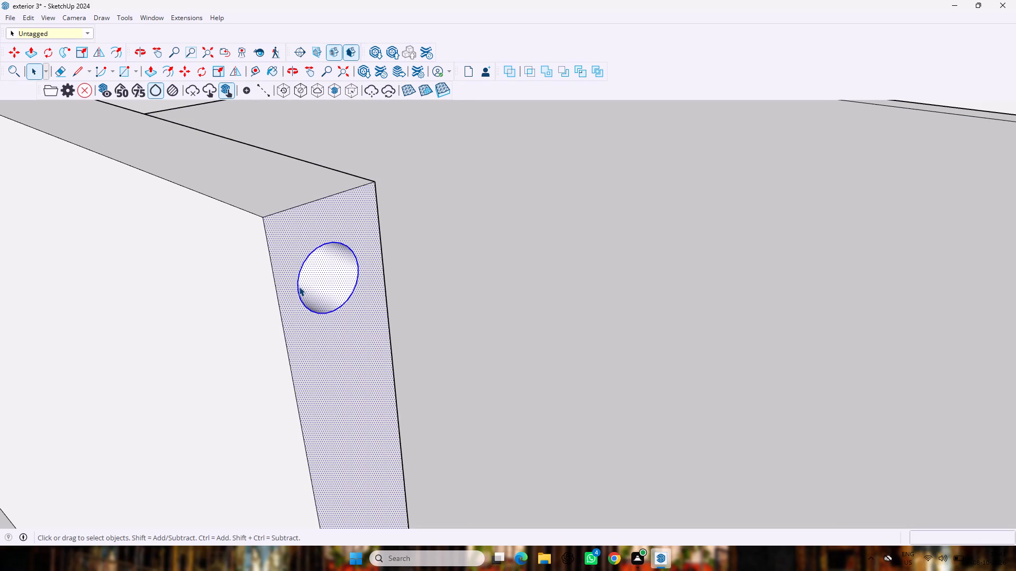
pyautogui.click(187, 257)
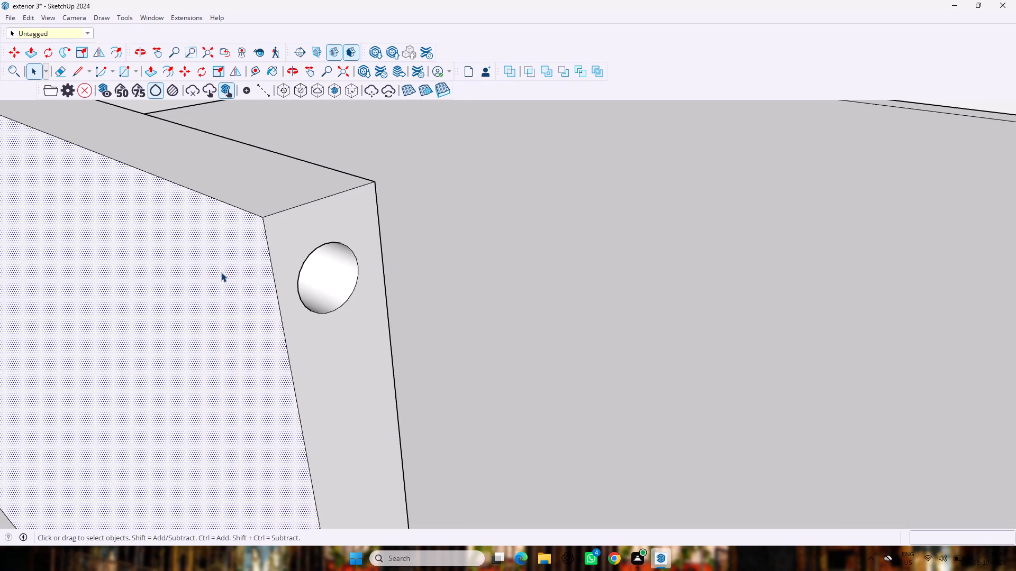
pyautogui.scroll(-8, 224, 269)
pyautogui.scroll(-20, 233, 238)
pyautogui.press('space')
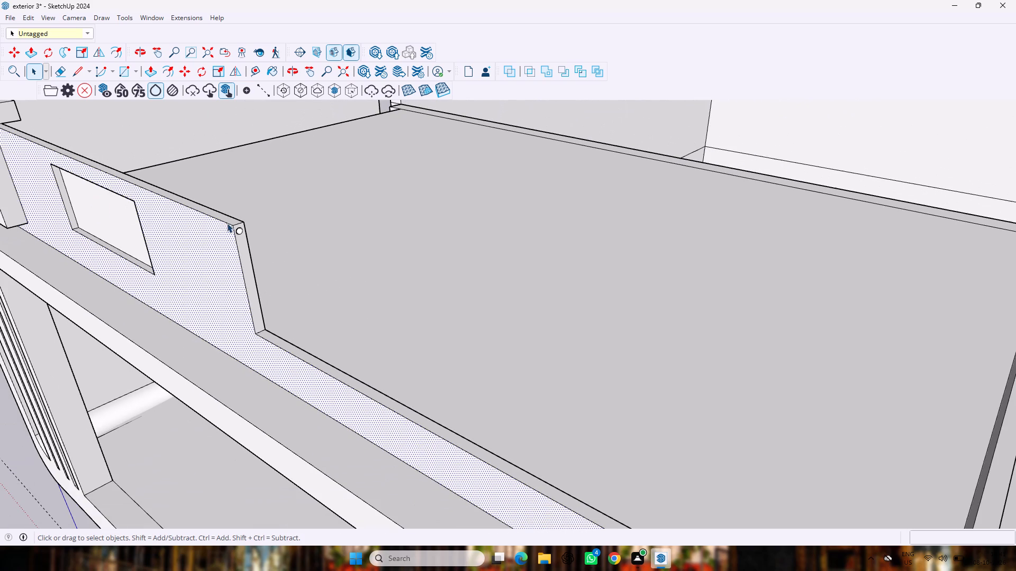
pyautogui.click(11, 428)
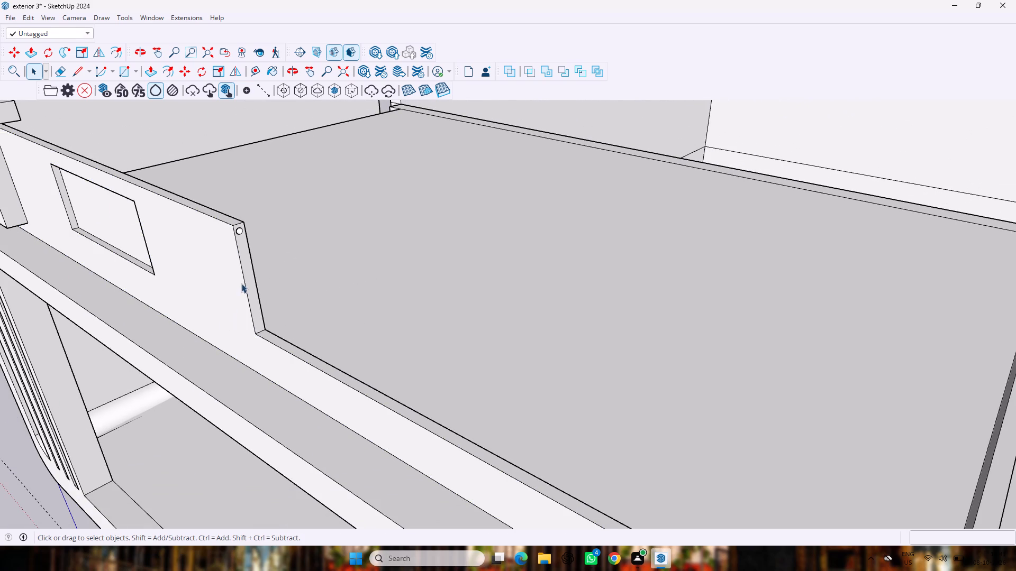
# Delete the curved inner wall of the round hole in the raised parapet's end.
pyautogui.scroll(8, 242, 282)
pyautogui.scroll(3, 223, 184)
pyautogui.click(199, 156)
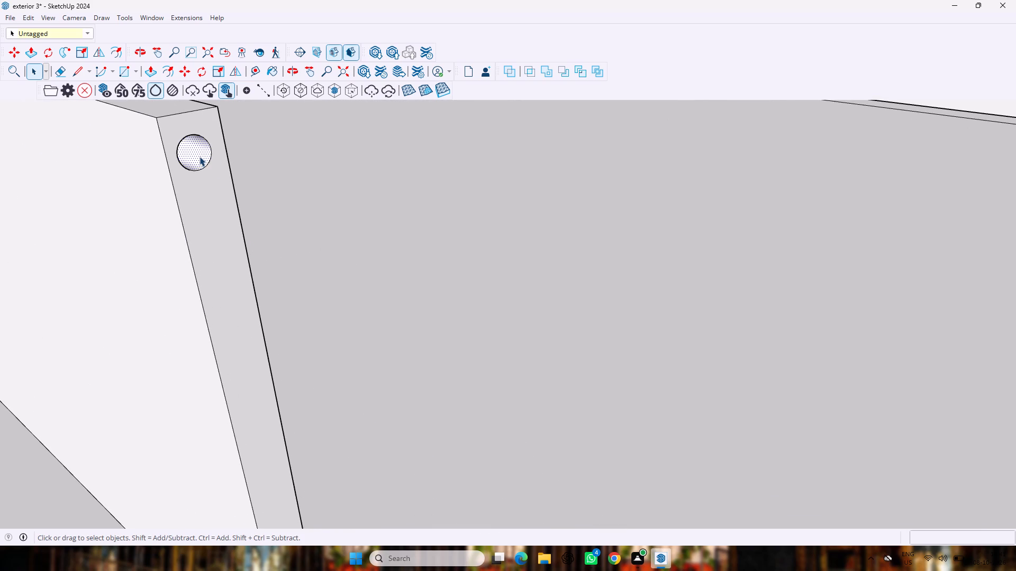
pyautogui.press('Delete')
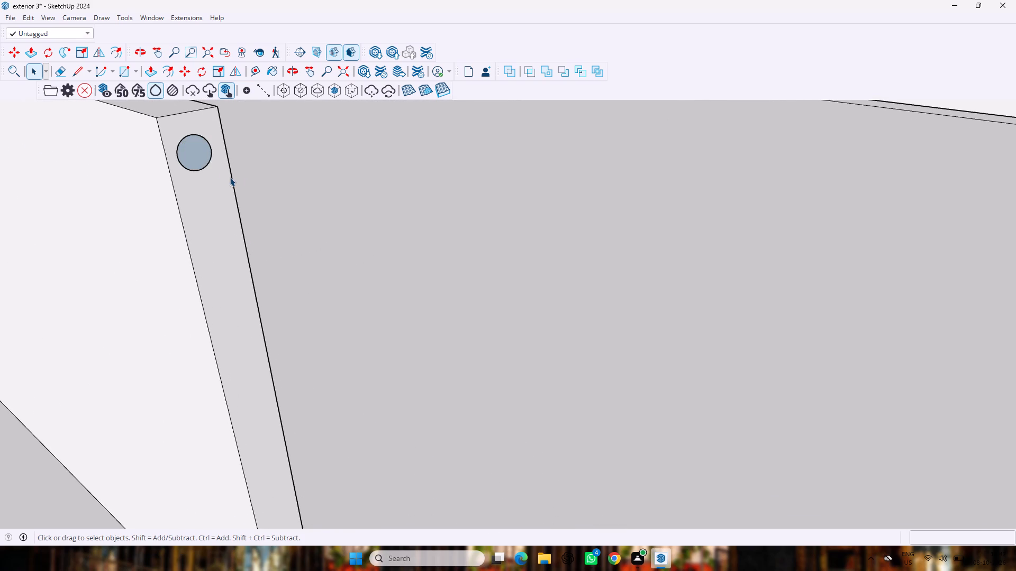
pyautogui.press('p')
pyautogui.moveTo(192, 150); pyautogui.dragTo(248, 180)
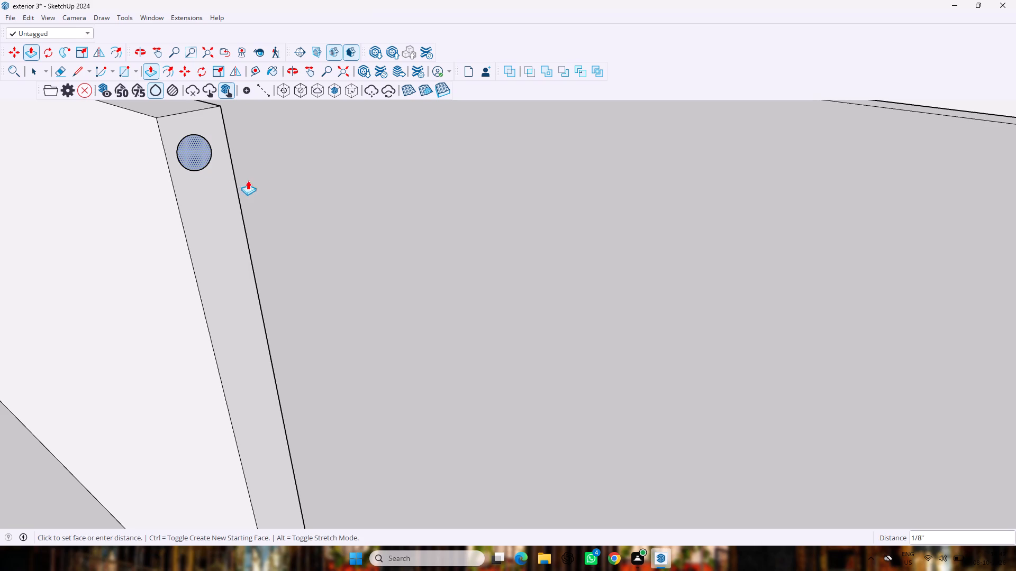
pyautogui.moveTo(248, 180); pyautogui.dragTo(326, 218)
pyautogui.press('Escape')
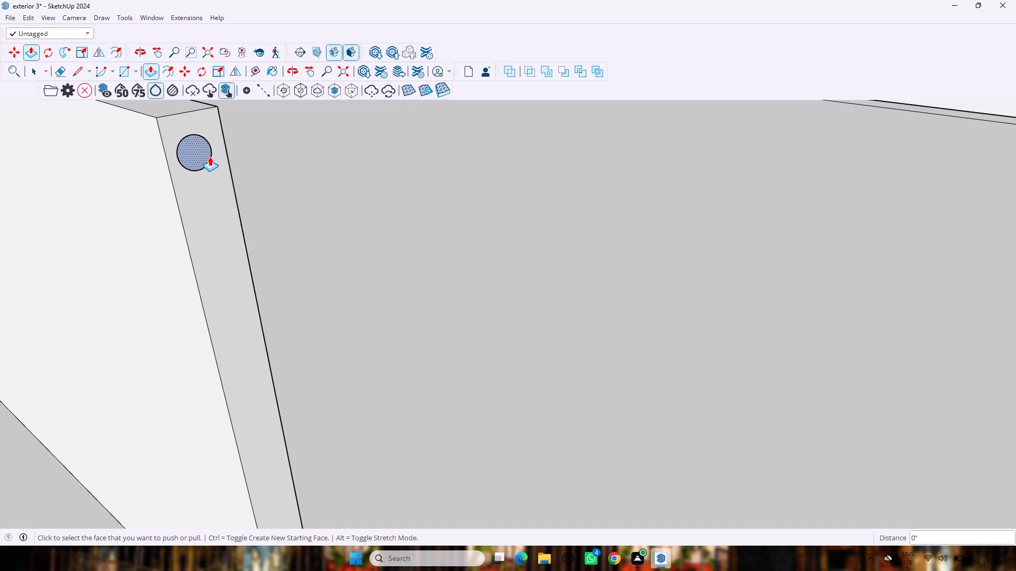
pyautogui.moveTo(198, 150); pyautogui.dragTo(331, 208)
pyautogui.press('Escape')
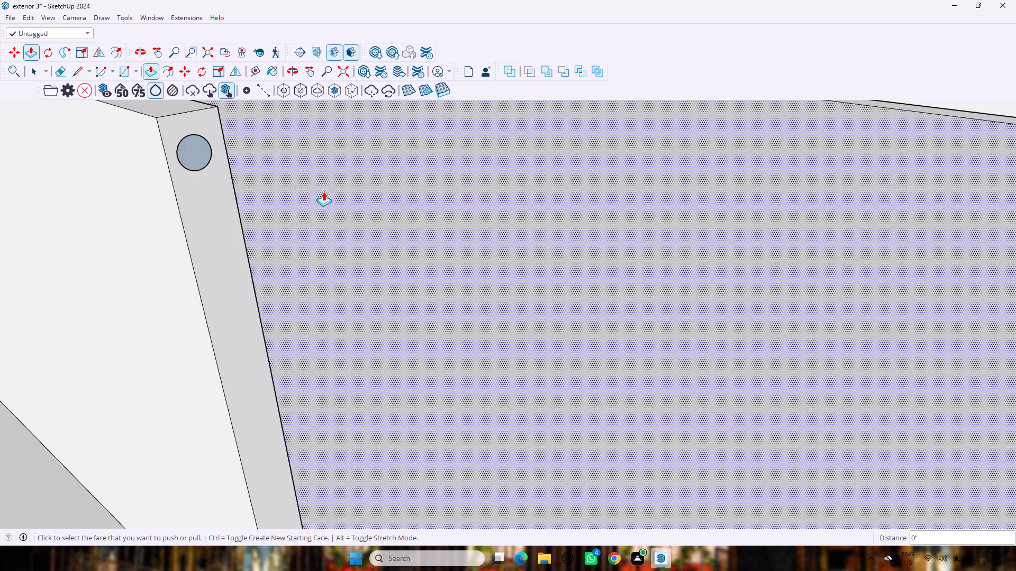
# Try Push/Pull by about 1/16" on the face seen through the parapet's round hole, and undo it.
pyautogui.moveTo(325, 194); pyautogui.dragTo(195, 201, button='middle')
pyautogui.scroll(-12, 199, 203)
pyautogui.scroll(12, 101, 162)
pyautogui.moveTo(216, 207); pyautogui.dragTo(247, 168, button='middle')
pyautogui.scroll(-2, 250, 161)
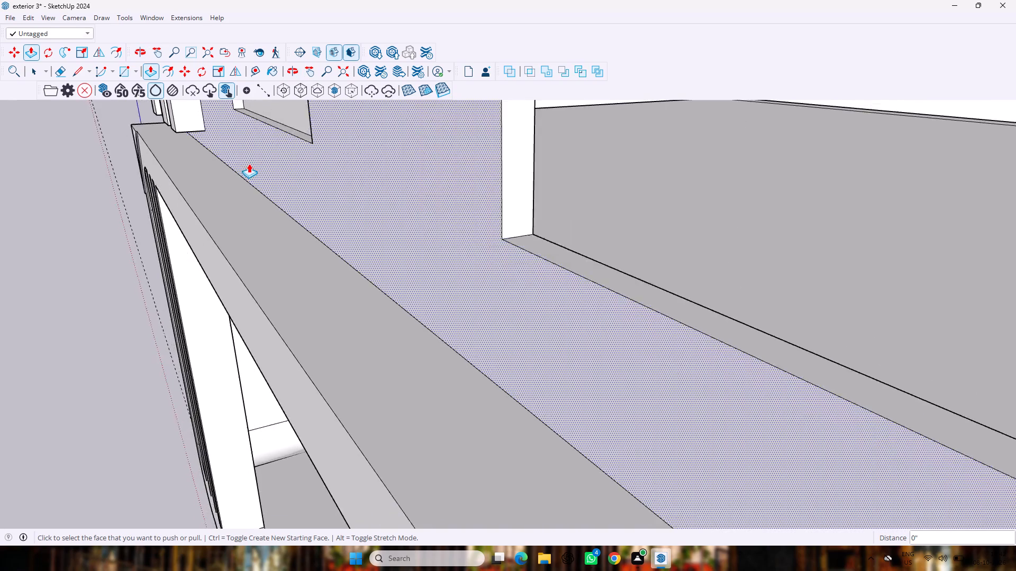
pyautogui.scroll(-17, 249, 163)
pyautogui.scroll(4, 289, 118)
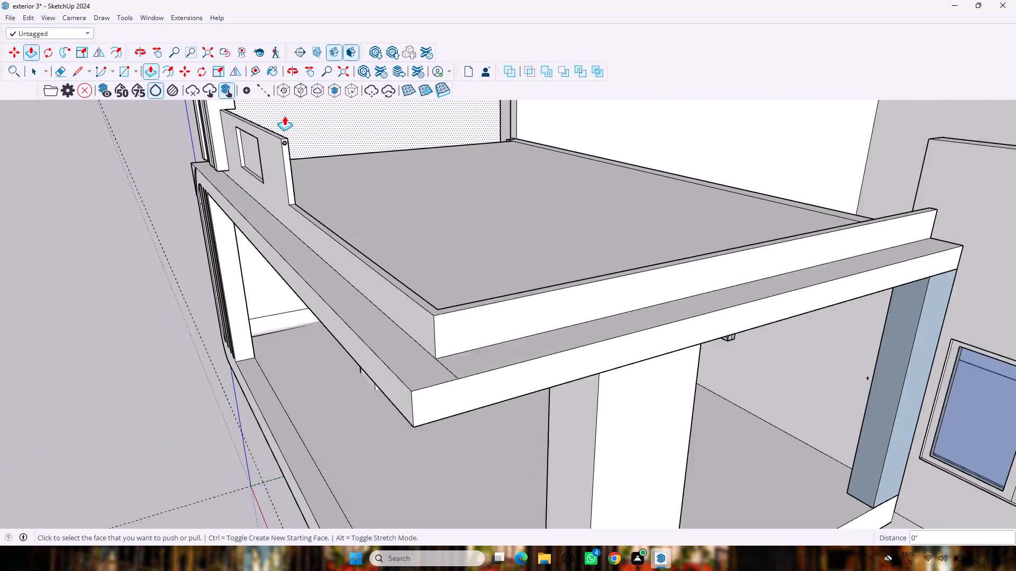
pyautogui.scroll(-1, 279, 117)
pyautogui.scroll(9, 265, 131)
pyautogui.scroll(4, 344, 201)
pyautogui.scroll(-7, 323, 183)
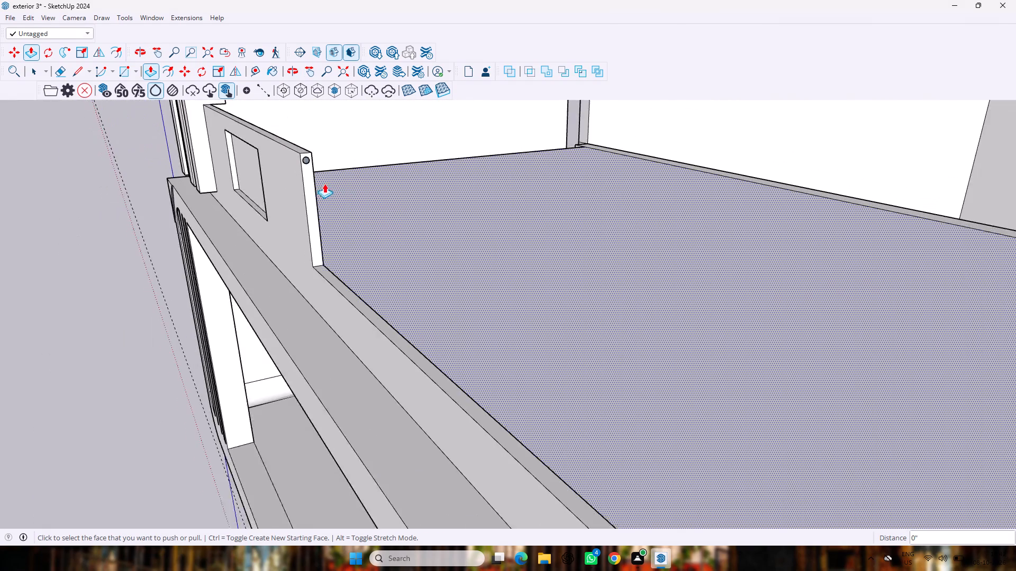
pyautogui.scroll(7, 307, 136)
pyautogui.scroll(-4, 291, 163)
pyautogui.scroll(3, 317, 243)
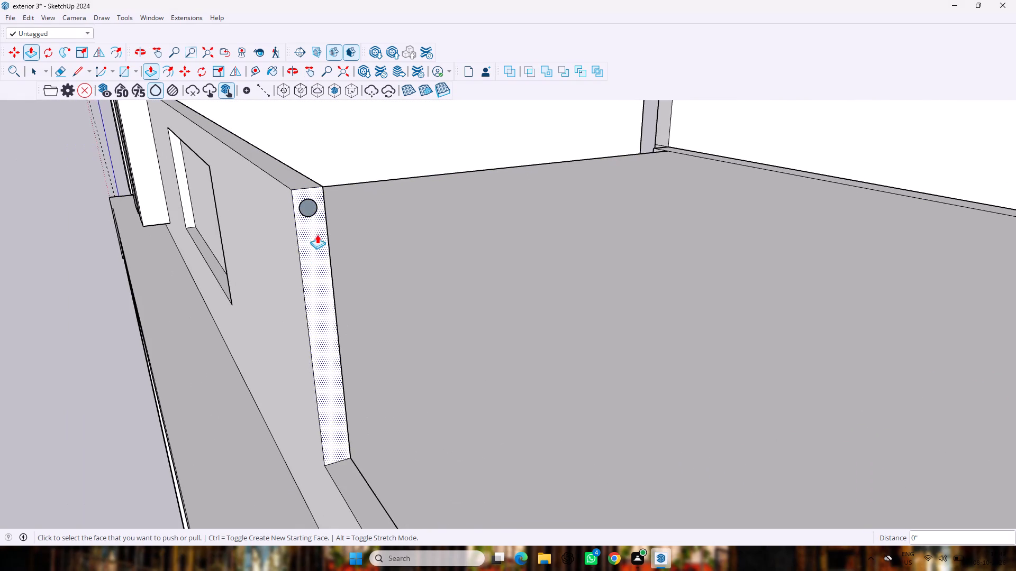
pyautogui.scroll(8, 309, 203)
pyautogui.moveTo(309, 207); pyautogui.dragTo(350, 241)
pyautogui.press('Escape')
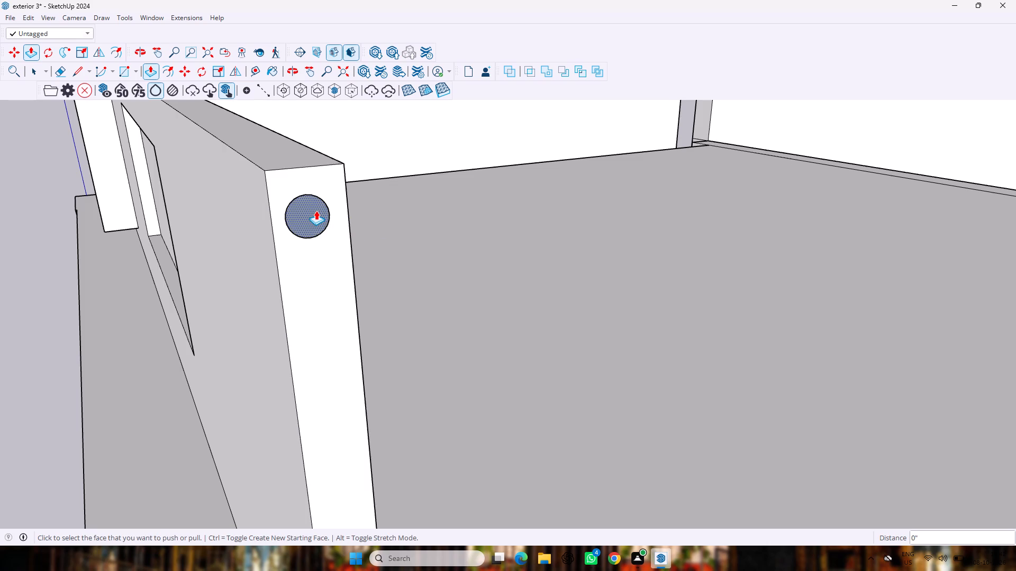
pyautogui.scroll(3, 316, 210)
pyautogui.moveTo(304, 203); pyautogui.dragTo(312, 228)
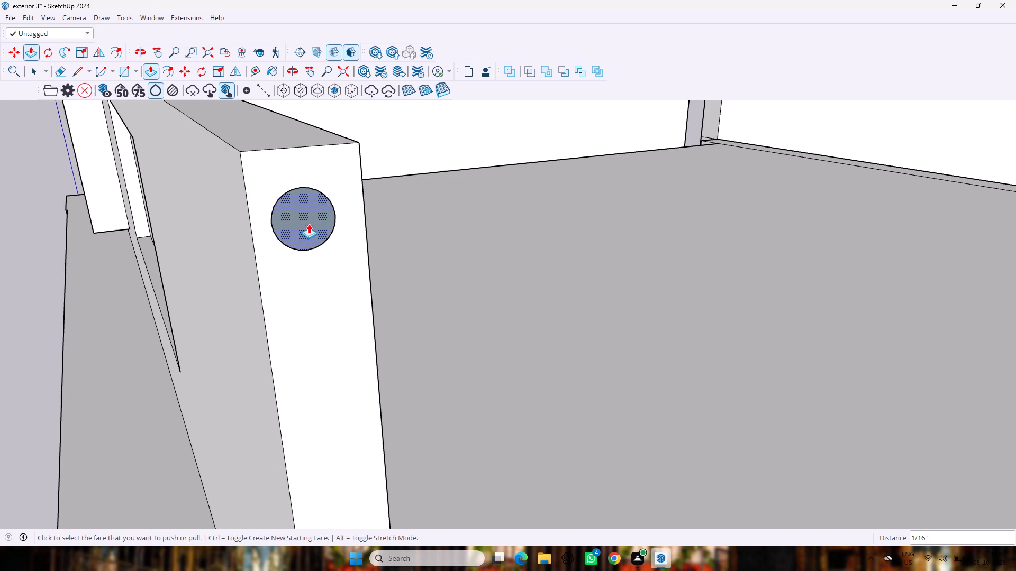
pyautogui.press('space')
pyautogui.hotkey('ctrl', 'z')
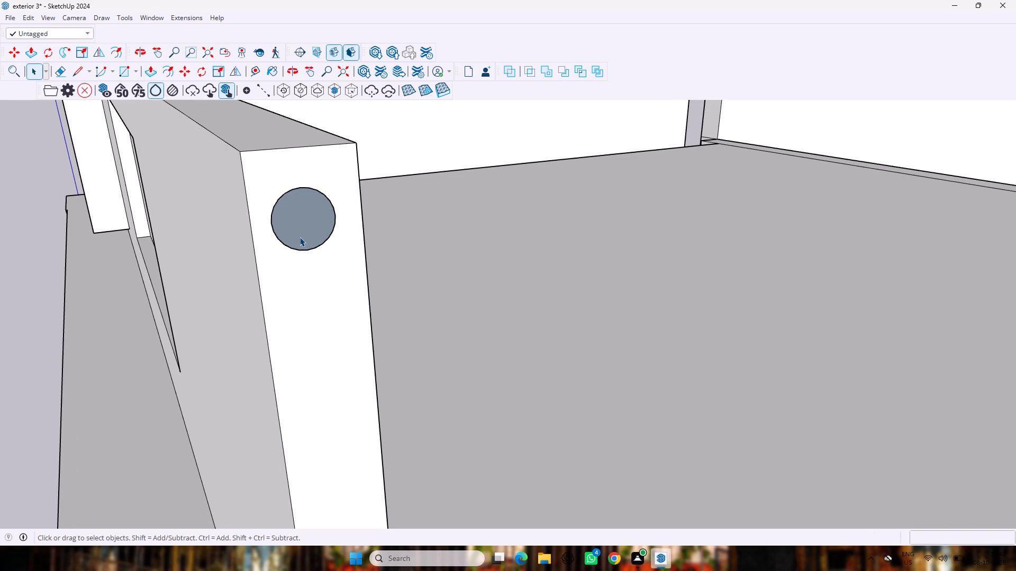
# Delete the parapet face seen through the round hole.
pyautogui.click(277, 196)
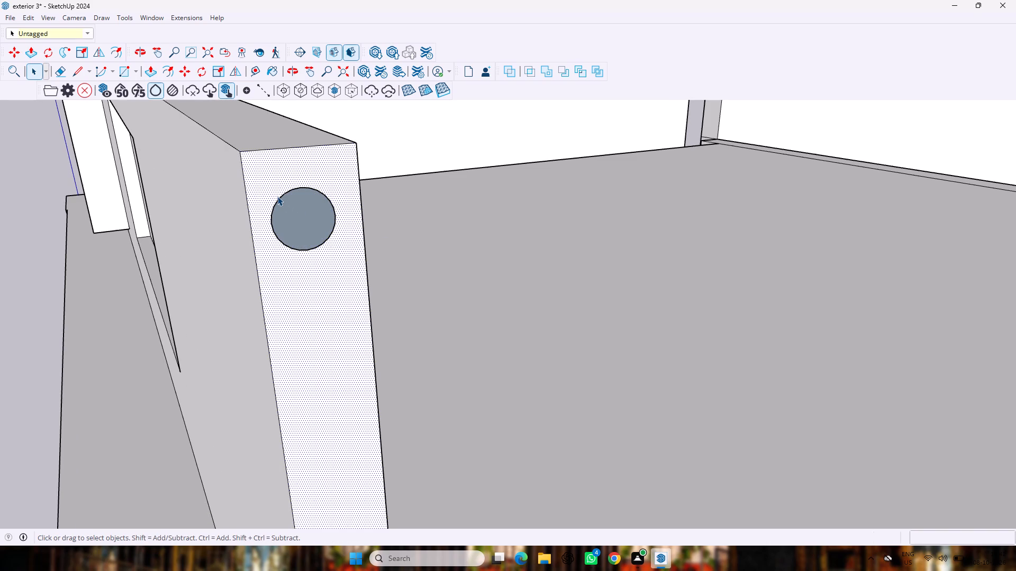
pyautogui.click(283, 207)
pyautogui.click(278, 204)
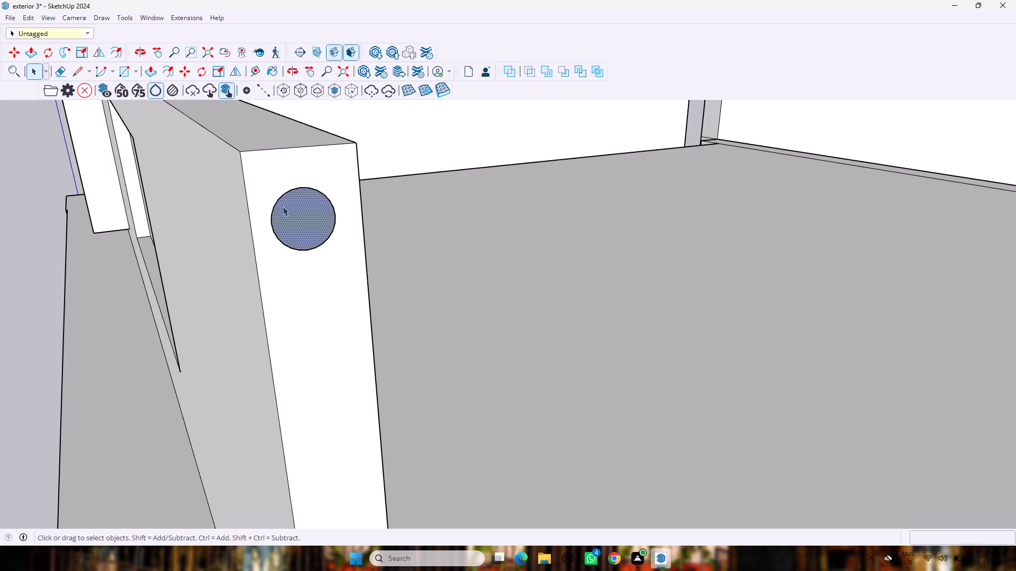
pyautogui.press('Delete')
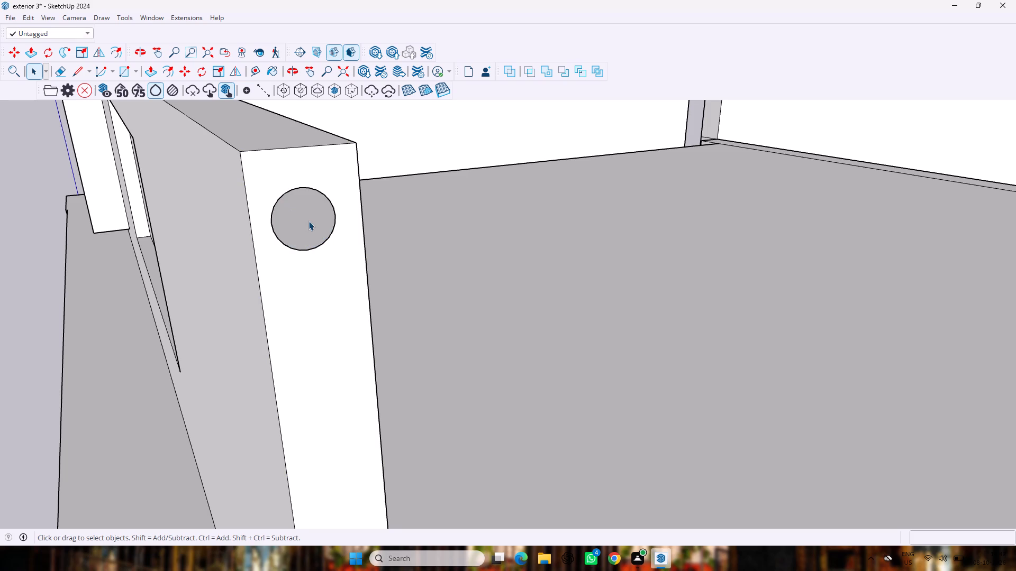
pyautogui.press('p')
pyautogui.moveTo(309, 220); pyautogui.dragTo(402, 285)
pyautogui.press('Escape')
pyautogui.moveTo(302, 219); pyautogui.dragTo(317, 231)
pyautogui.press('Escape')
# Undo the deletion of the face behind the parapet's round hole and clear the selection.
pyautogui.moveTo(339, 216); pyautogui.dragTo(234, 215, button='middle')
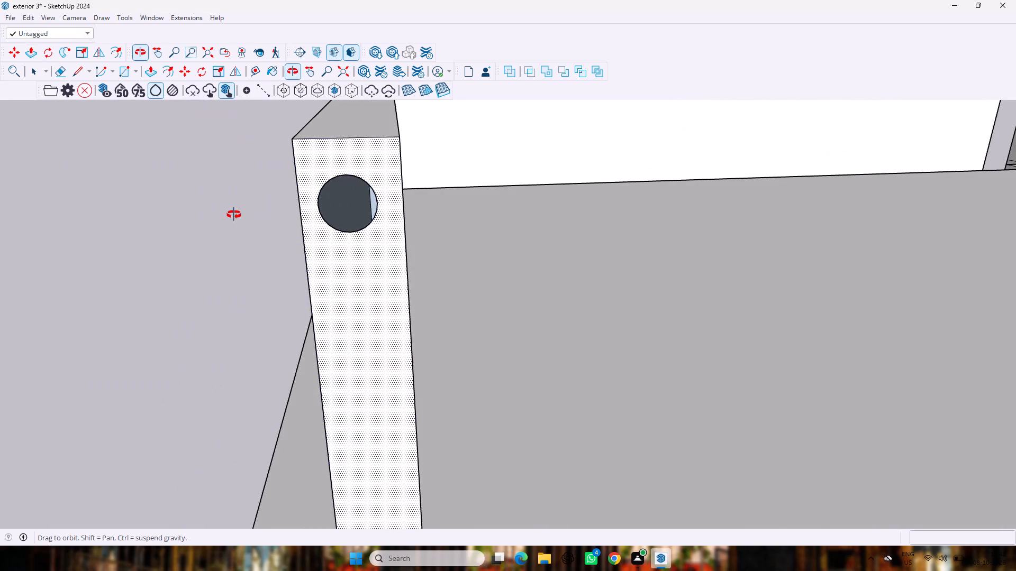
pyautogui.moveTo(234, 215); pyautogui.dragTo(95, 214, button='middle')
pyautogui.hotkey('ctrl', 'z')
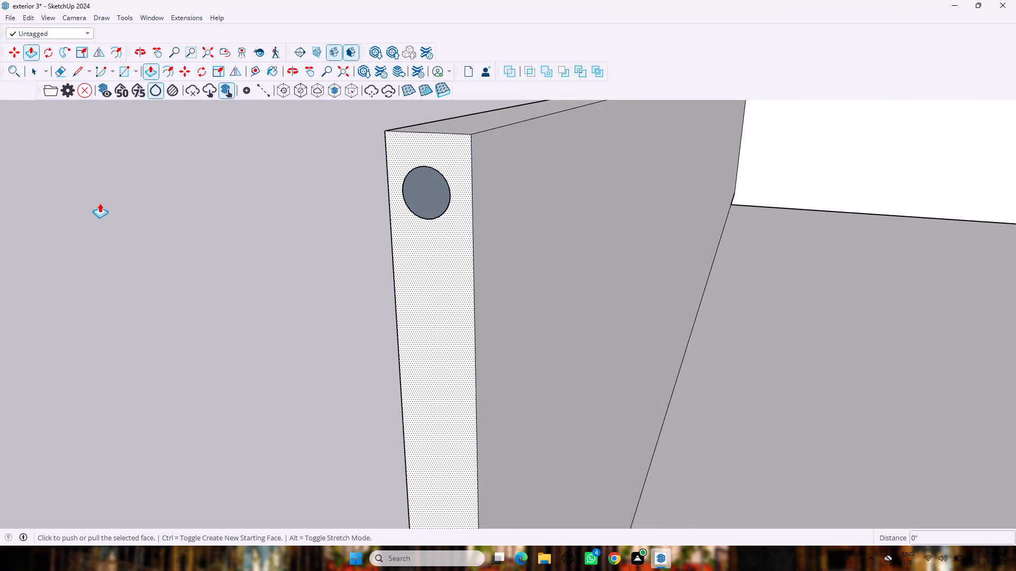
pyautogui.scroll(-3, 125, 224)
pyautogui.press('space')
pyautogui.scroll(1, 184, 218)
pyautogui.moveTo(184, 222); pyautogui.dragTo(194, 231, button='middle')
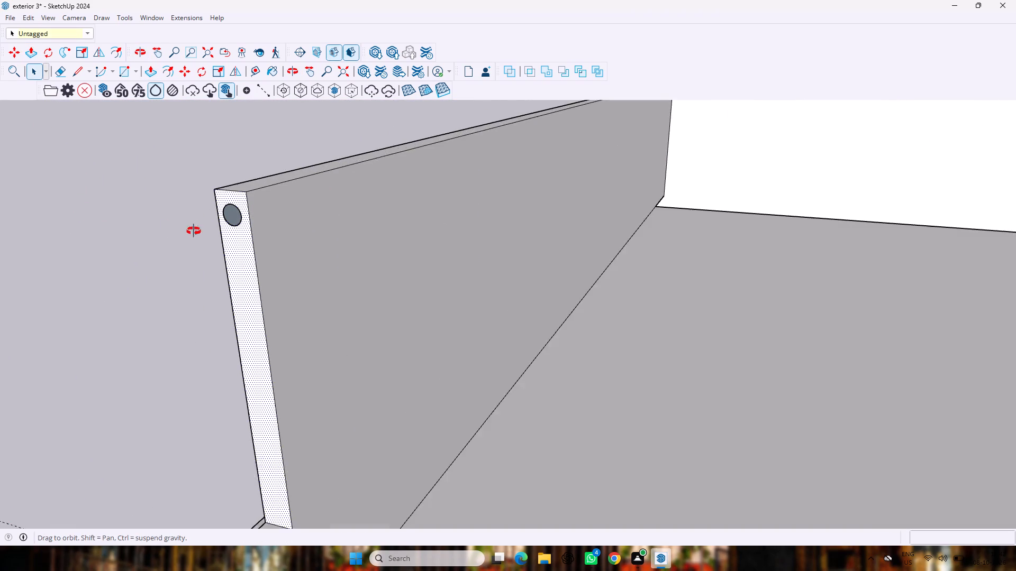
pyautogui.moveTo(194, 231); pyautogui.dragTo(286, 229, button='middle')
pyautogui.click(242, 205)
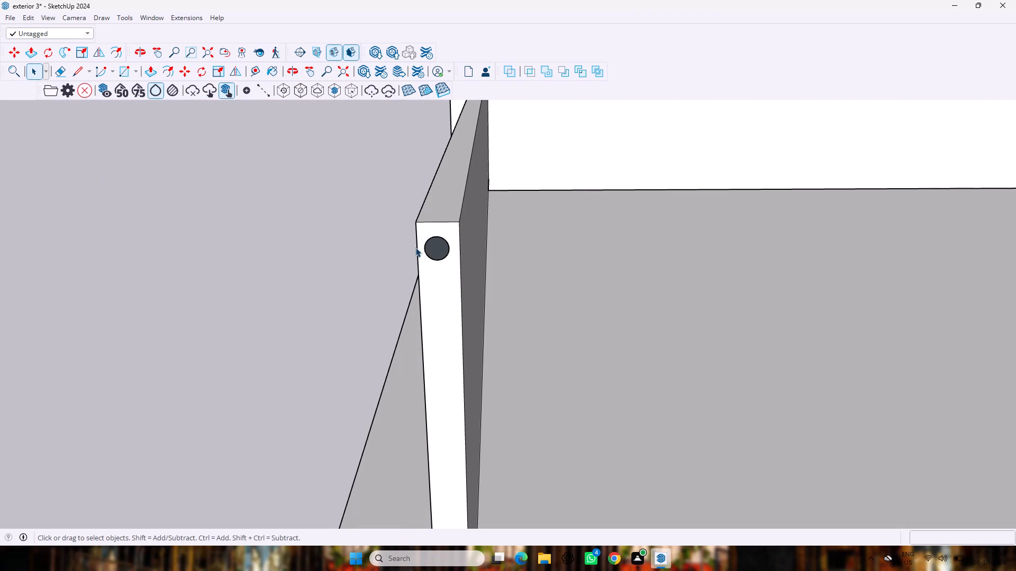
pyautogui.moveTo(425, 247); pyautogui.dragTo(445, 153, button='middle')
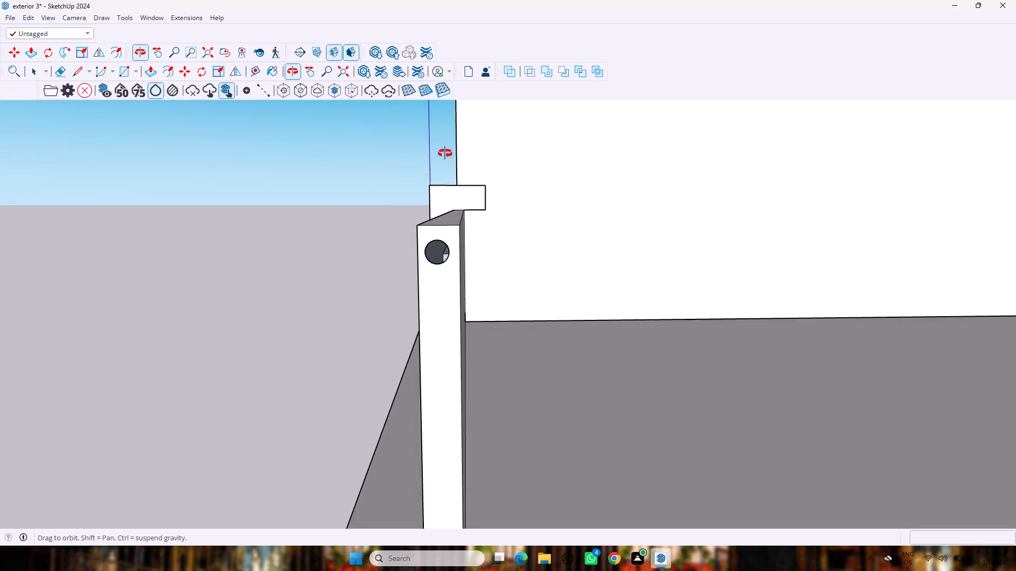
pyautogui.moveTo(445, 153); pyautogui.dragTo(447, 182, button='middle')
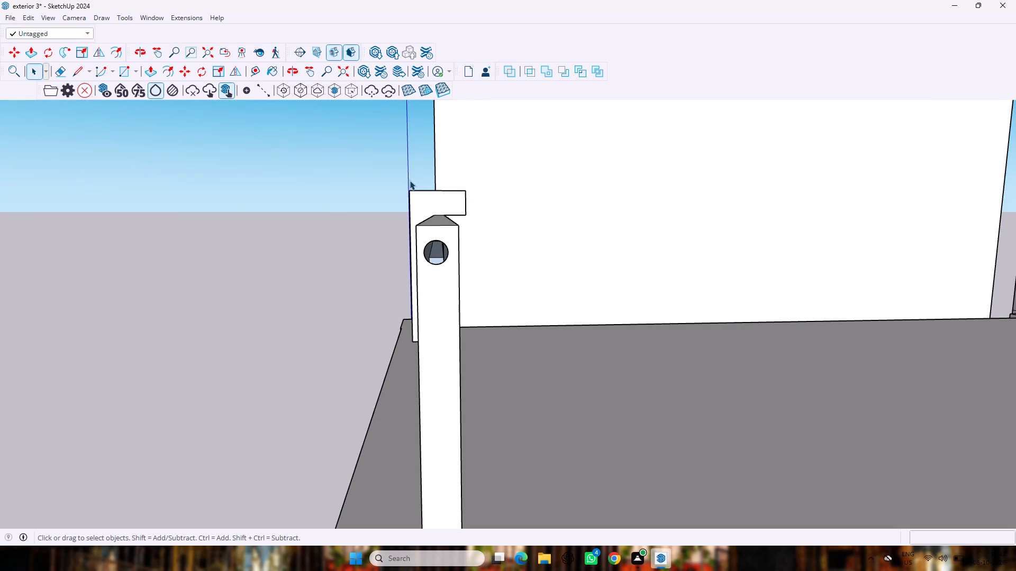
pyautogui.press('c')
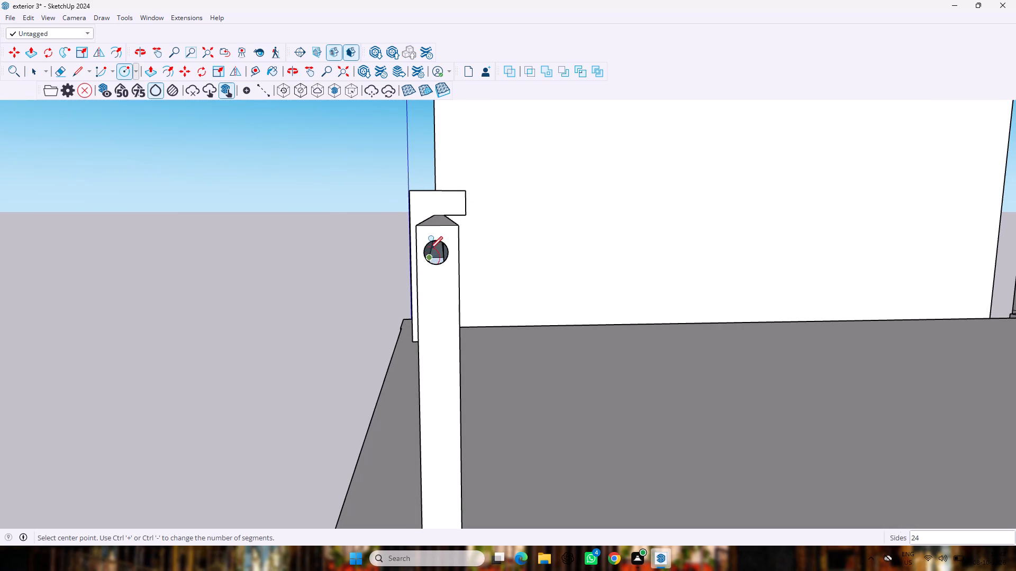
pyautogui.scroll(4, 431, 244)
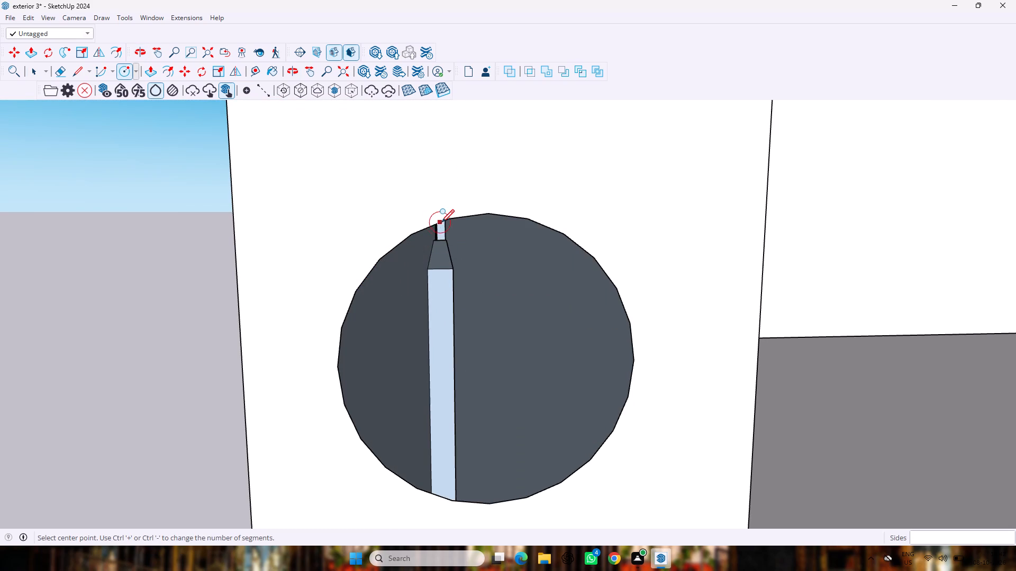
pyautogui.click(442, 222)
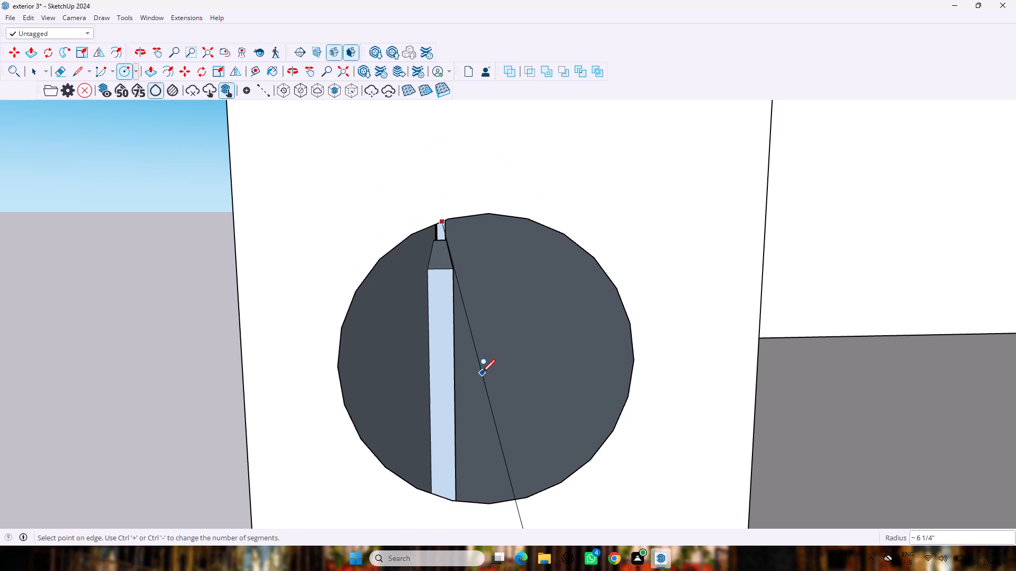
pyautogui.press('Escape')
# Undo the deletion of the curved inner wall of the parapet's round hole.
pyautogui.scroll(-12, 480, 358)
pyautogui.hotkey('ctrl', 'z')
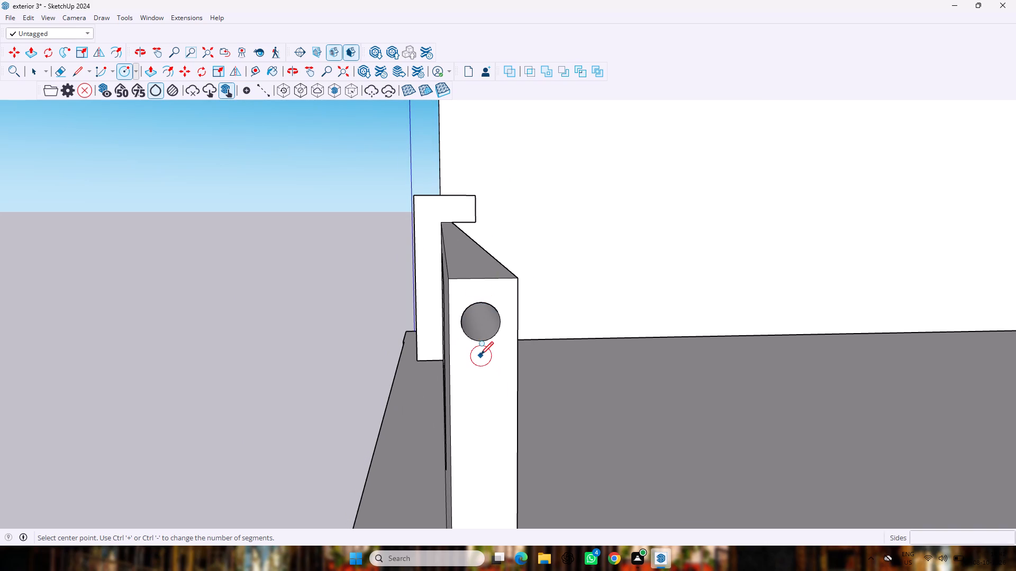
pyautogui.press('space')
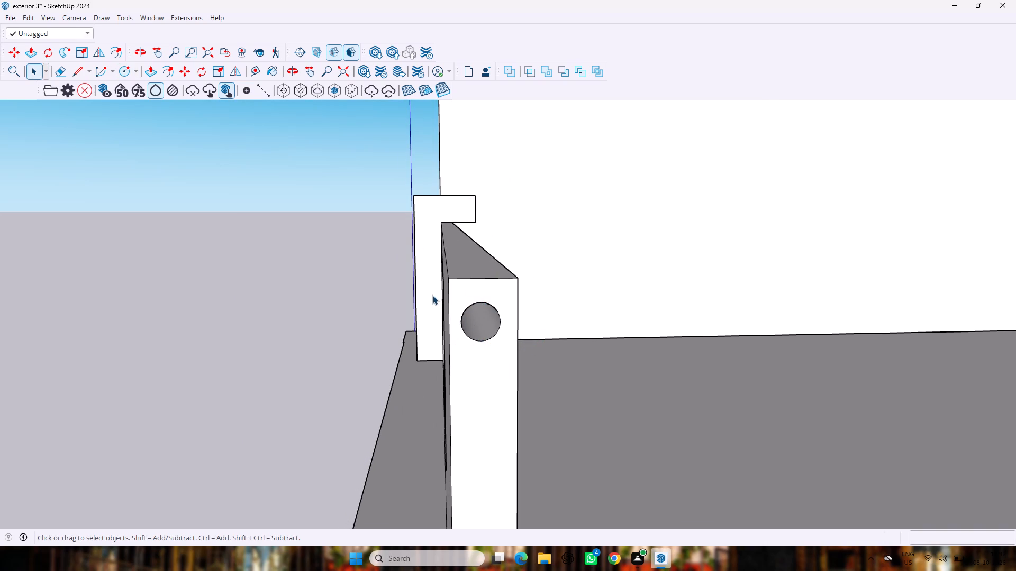
# Close the parapet's round hole by drawing a circle from its centre out to the hole's edge.
pyautogui.moveTo(513, 311); pyautogui.dragTo(495, 260, button='middle')
pyautogui.scroll(1, 513, 312)
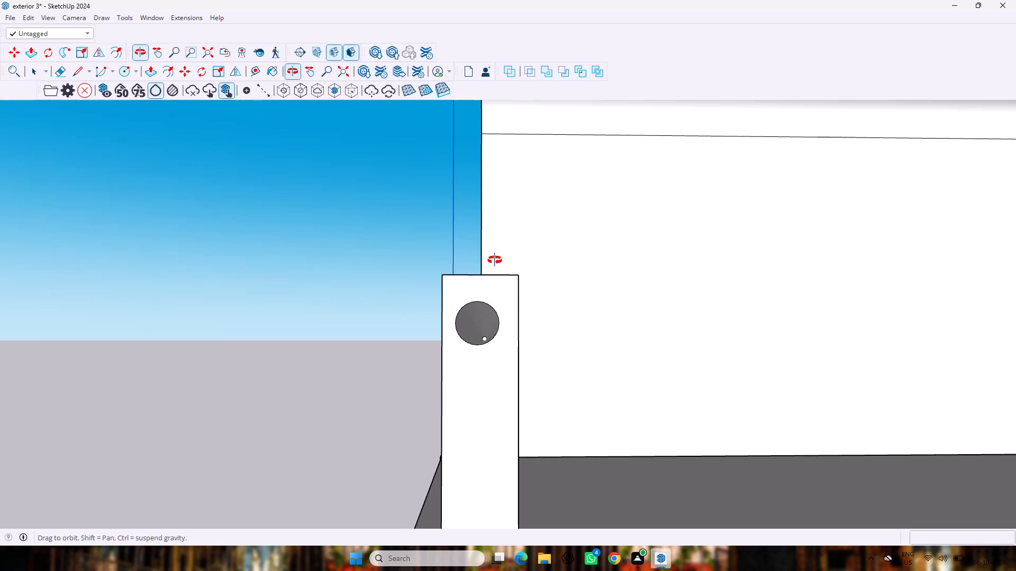
pyautogui.moveTo(495, 260); pyautogui.dragTo(496, 298, button='middle')
pyautogui.press('p')
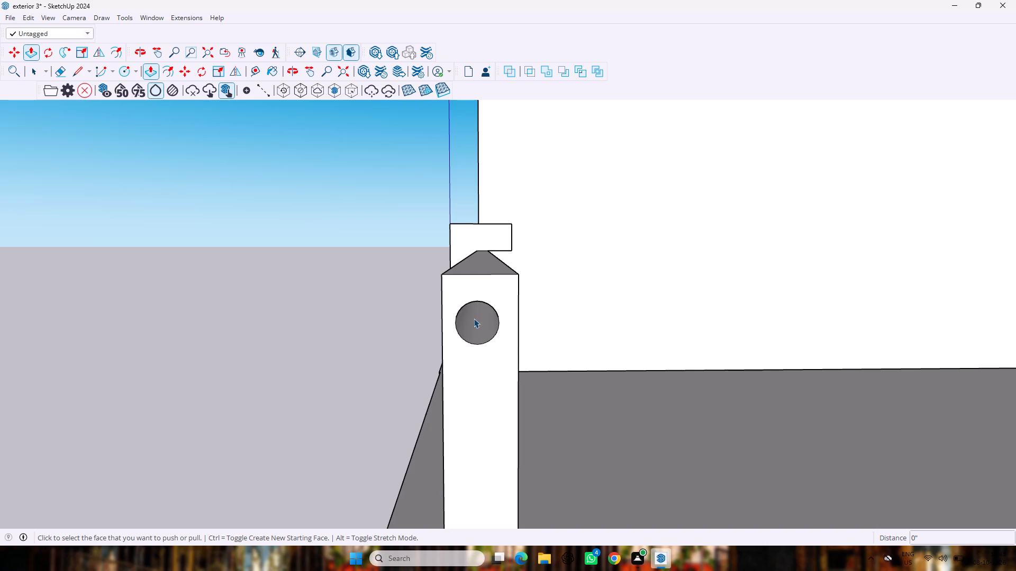
pyautogui.press('space')
pyautogui.press('c')
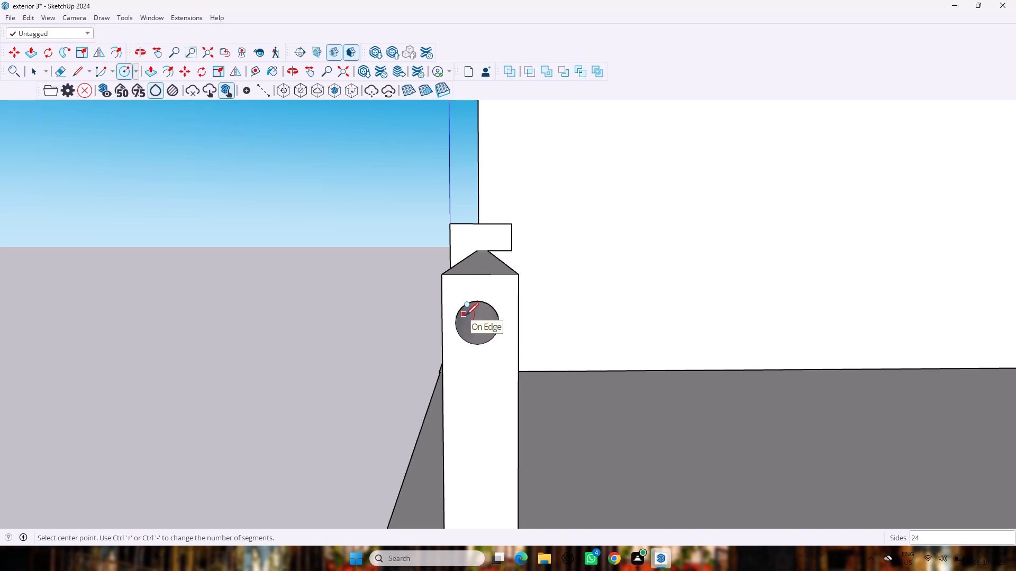
pyautogui.click(475, 326)
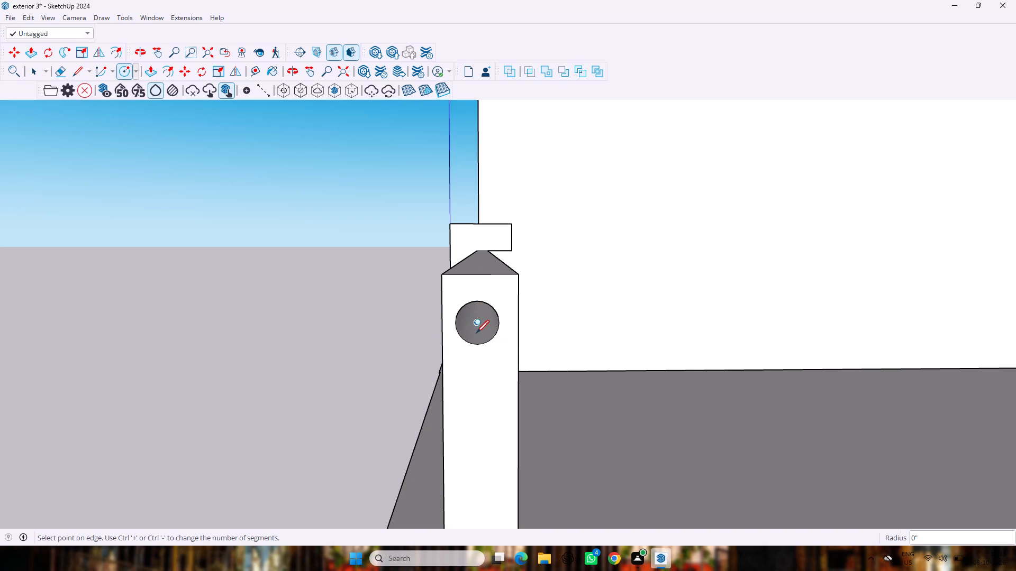
pyautogui.click(491, 342)
# Push/Pull the circular face out of the parapet by about 1' 9 3/8" to start a round rail.
pyautogui.scroll(-7, 491, 339)
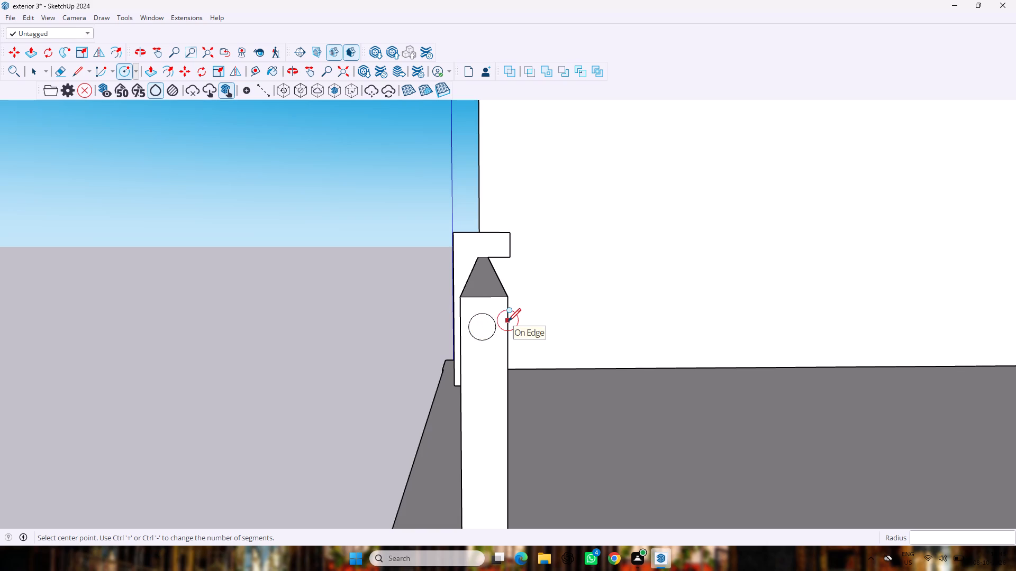
pyautogui.press('p')
pyautogui.moveTo(478, 322); pyautogui.dragTo(520, 432)
# Extend the round rail by pulling its end face out a further 4' 9 3/16" or so.
pyautogui.scroll(-20, 519, 432)
pyautogui.scroll(-7, 519, 432)
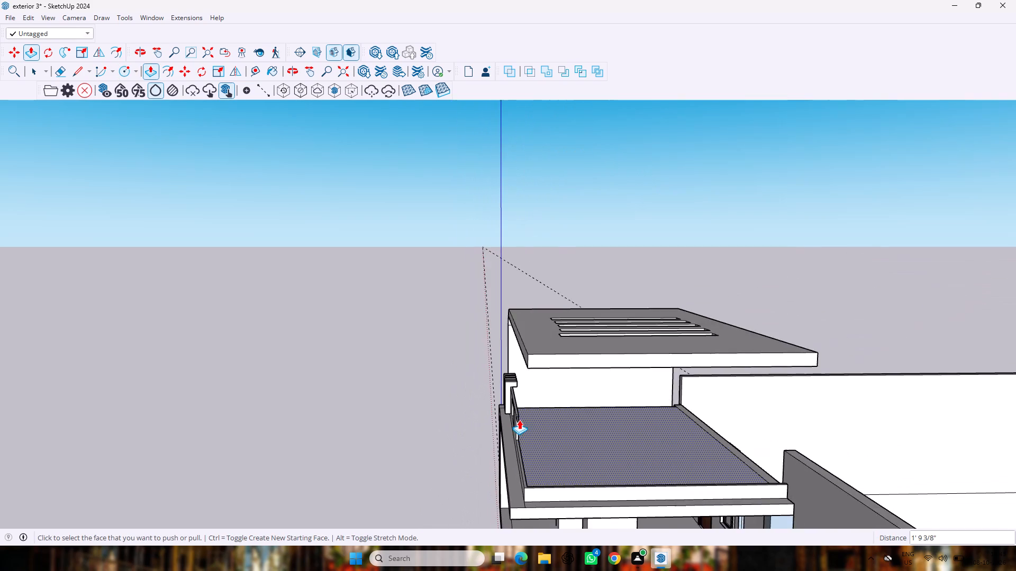
pyautogui.scroll(-4, 519, 420)
pyautogui.scroll(8, 512, 499)
pyautogui.scroll(6, 539, 376)
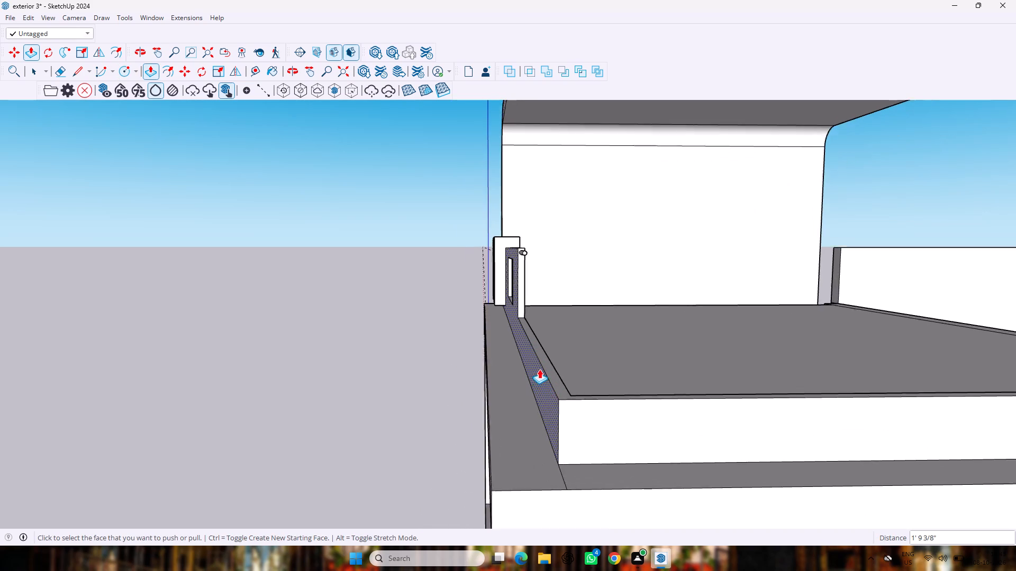
pyautogui.scroll(4, 525, 226)
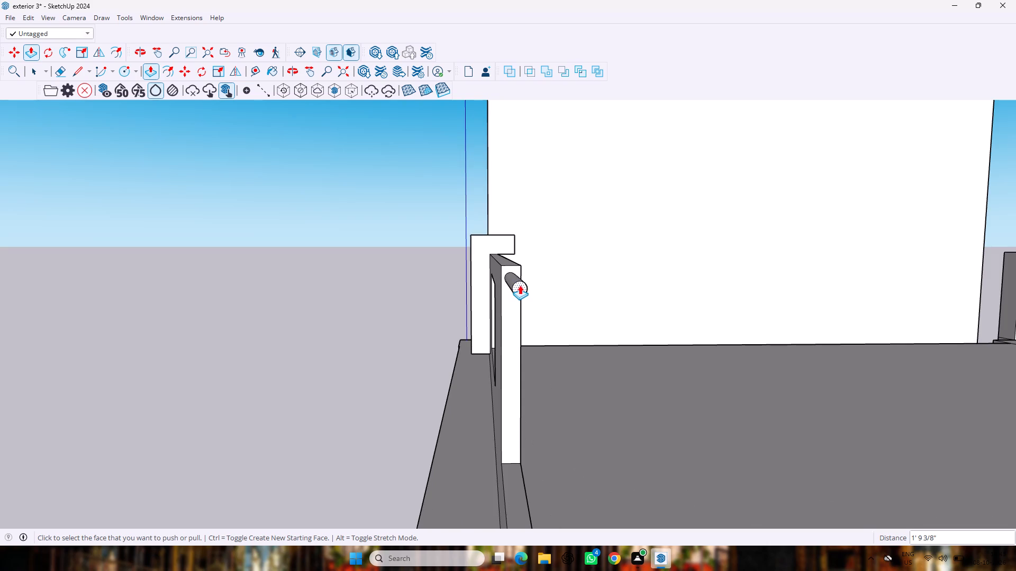
pyautogui.moveTo(520, 285); pyautogui.dragTo(575, 556)
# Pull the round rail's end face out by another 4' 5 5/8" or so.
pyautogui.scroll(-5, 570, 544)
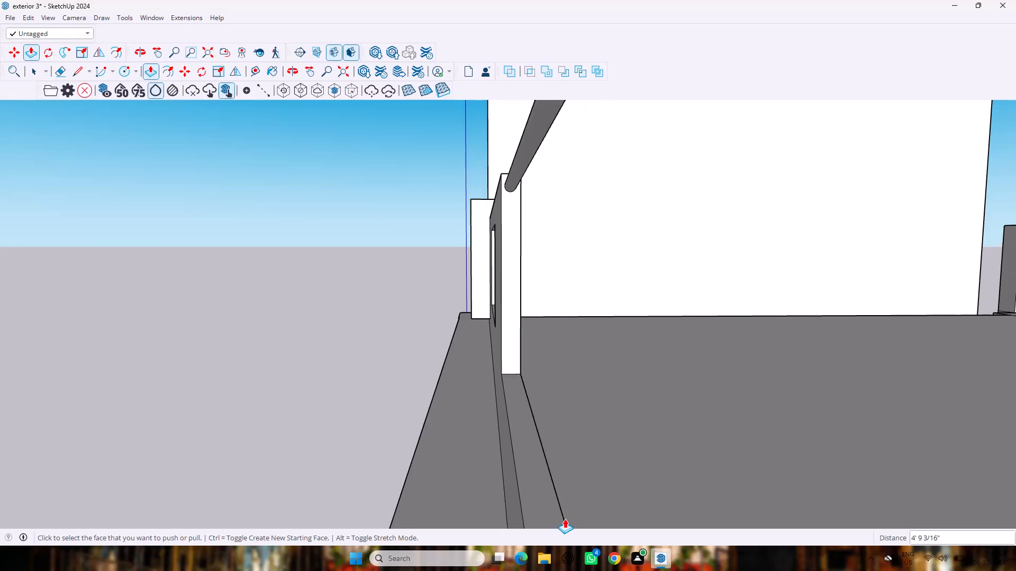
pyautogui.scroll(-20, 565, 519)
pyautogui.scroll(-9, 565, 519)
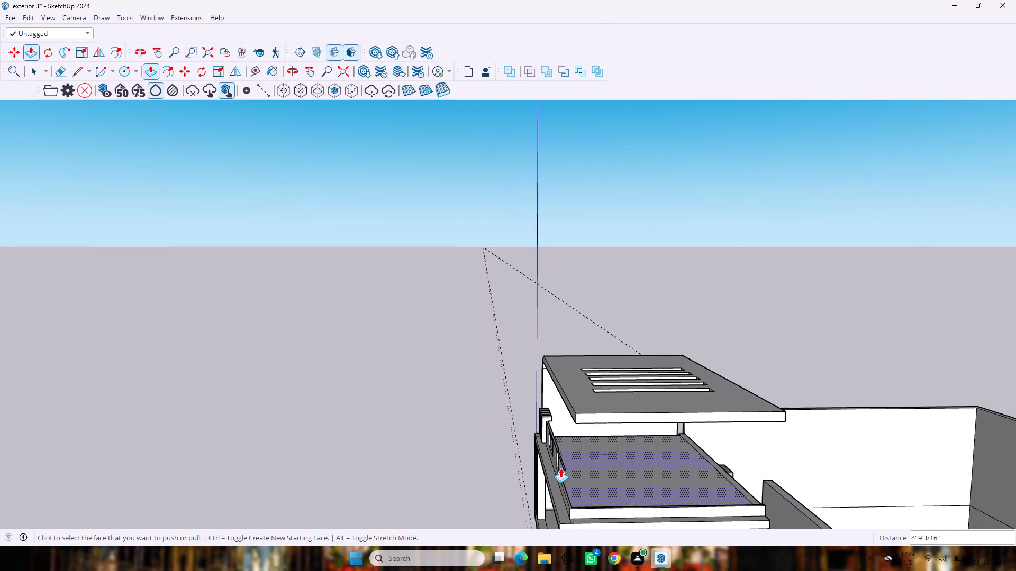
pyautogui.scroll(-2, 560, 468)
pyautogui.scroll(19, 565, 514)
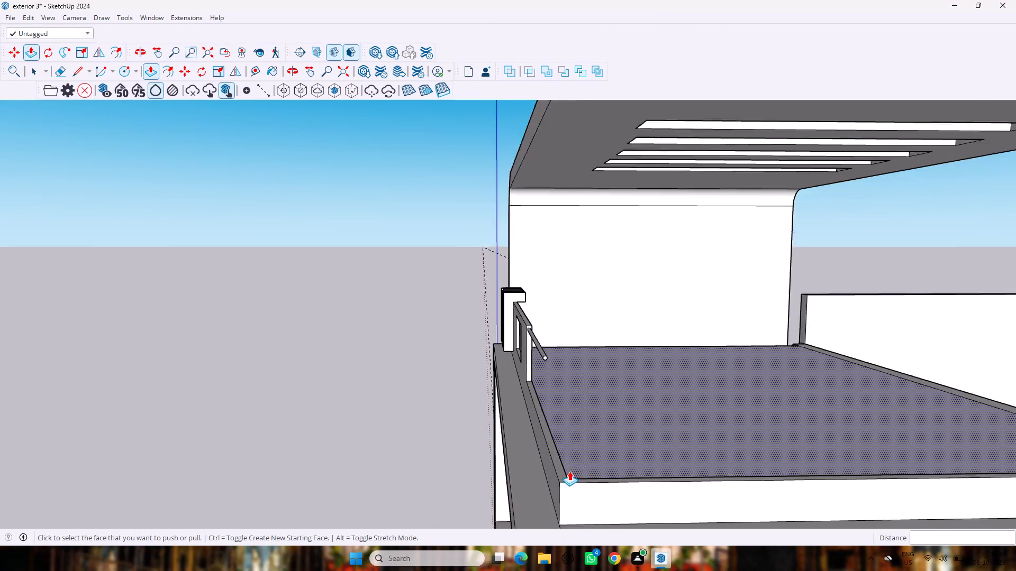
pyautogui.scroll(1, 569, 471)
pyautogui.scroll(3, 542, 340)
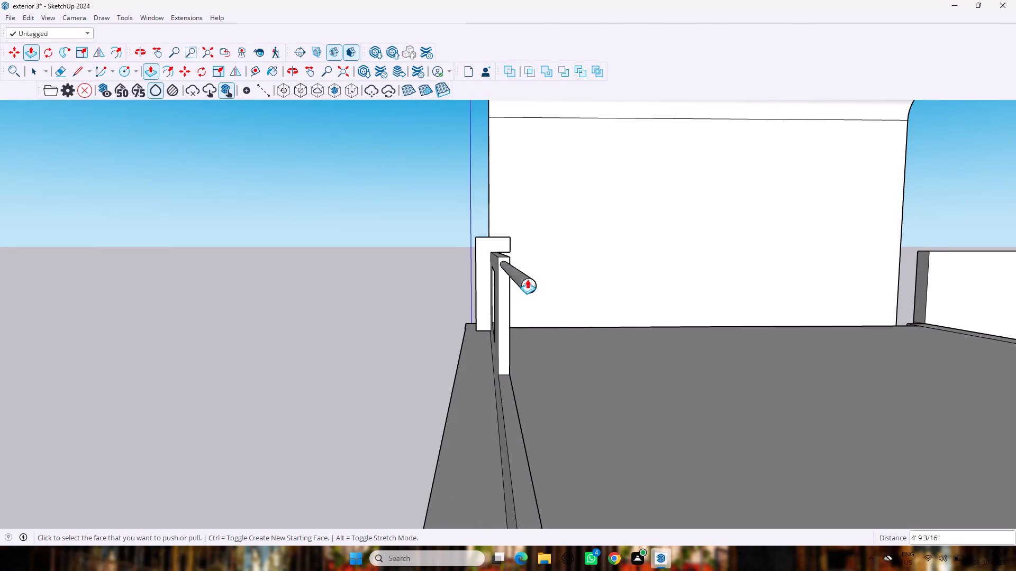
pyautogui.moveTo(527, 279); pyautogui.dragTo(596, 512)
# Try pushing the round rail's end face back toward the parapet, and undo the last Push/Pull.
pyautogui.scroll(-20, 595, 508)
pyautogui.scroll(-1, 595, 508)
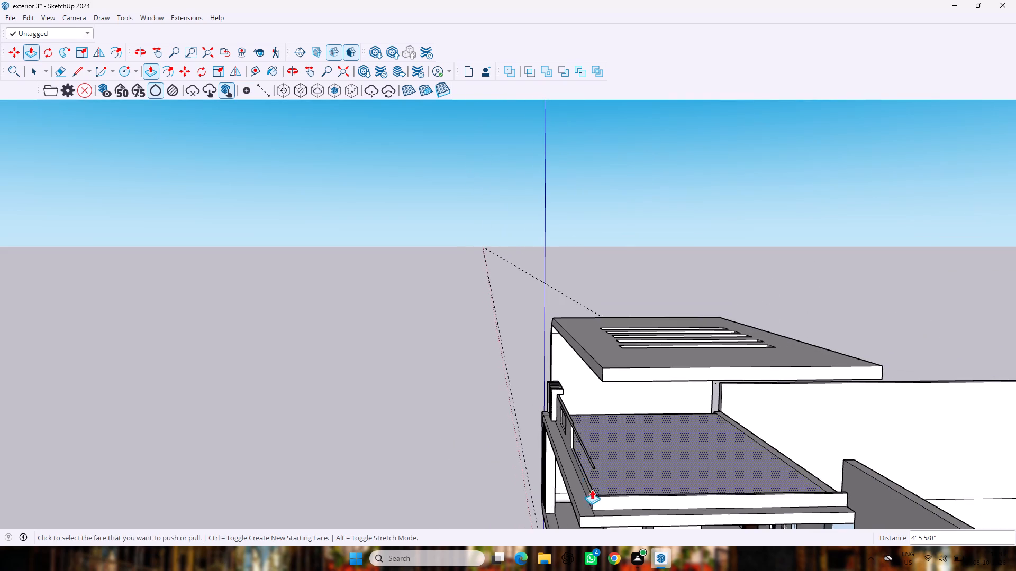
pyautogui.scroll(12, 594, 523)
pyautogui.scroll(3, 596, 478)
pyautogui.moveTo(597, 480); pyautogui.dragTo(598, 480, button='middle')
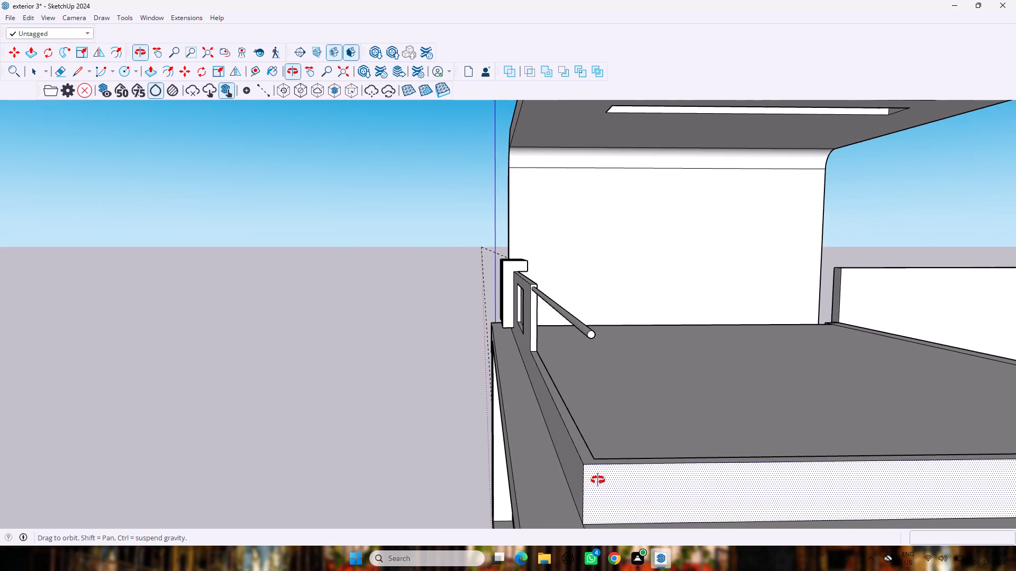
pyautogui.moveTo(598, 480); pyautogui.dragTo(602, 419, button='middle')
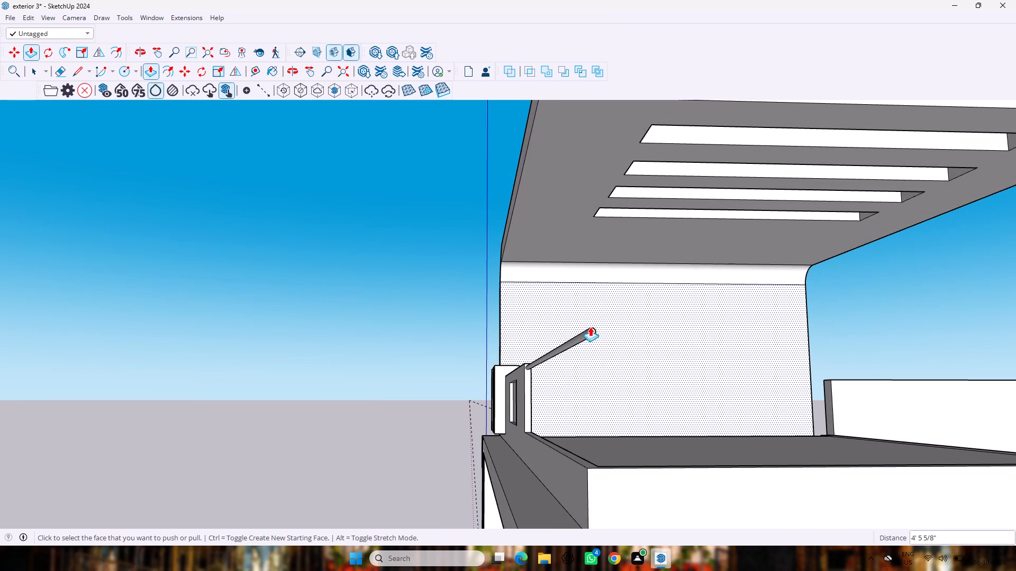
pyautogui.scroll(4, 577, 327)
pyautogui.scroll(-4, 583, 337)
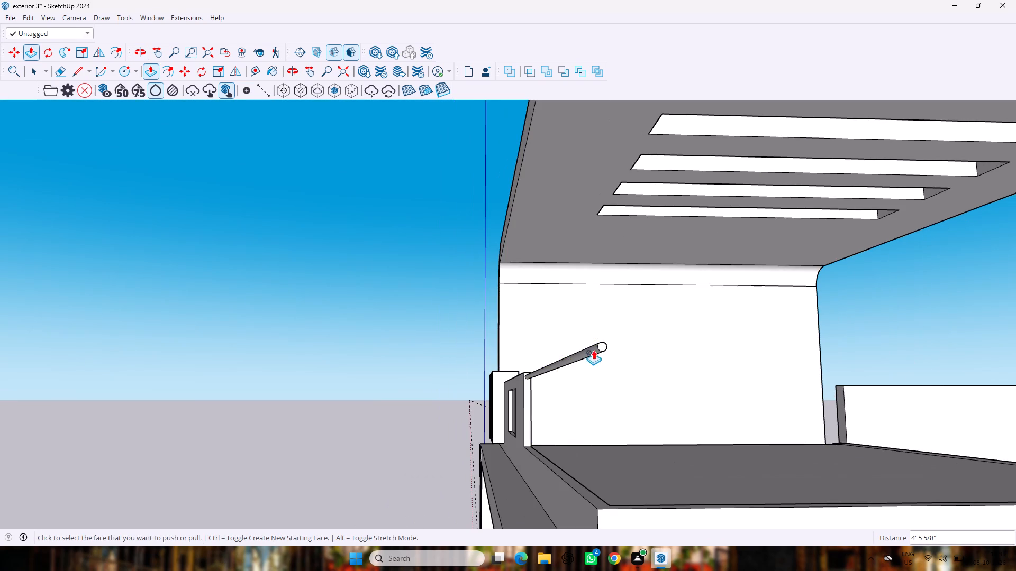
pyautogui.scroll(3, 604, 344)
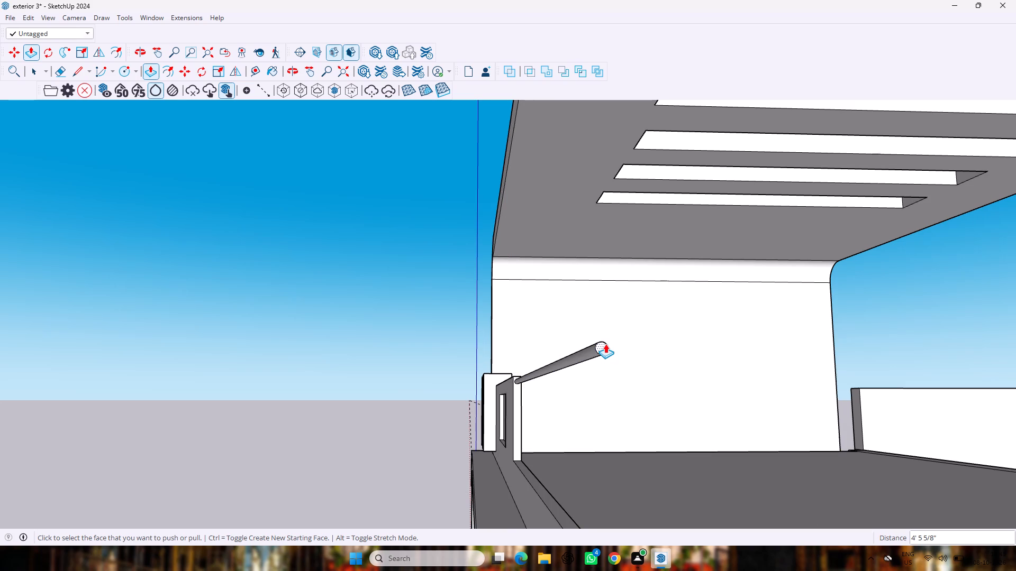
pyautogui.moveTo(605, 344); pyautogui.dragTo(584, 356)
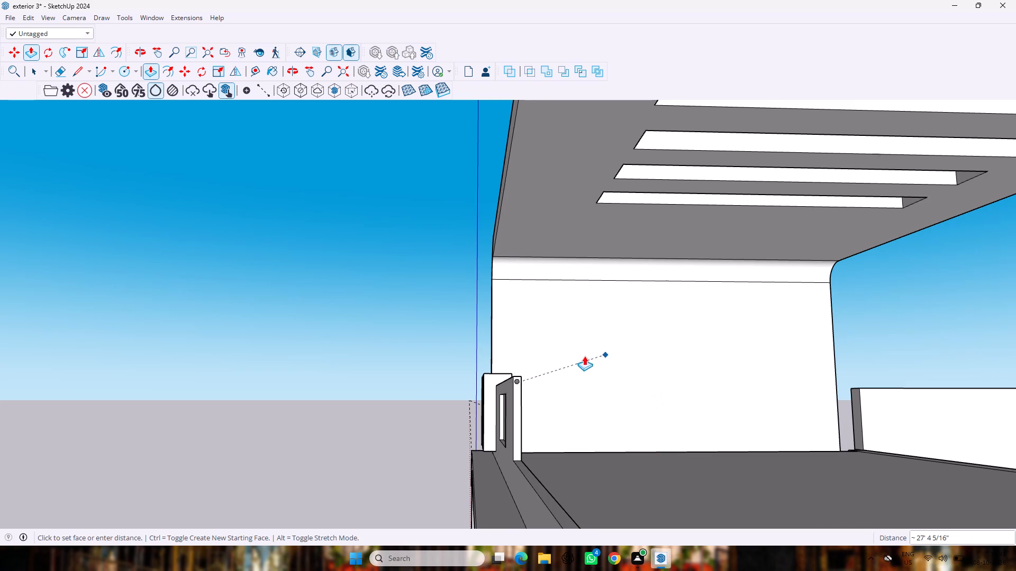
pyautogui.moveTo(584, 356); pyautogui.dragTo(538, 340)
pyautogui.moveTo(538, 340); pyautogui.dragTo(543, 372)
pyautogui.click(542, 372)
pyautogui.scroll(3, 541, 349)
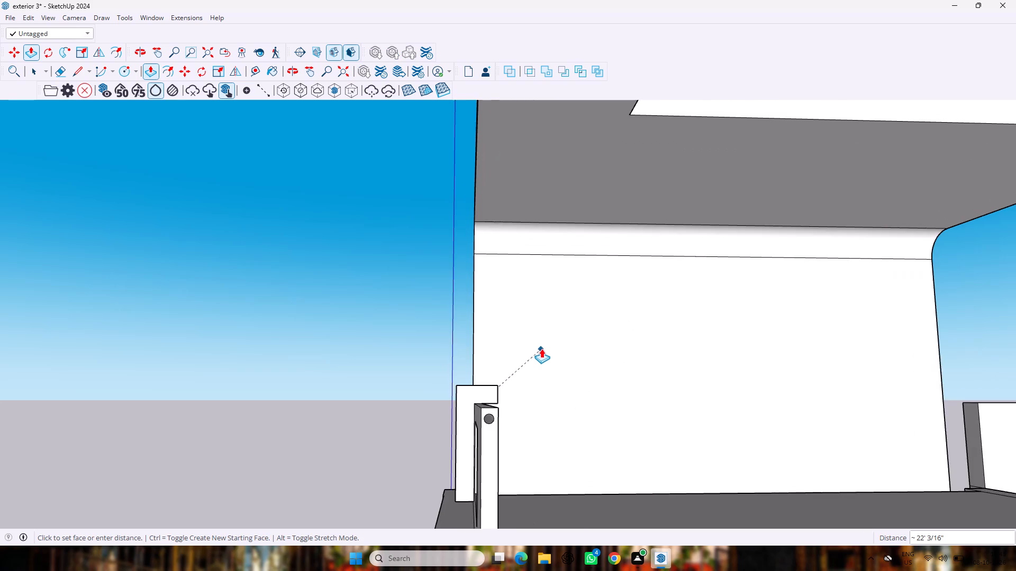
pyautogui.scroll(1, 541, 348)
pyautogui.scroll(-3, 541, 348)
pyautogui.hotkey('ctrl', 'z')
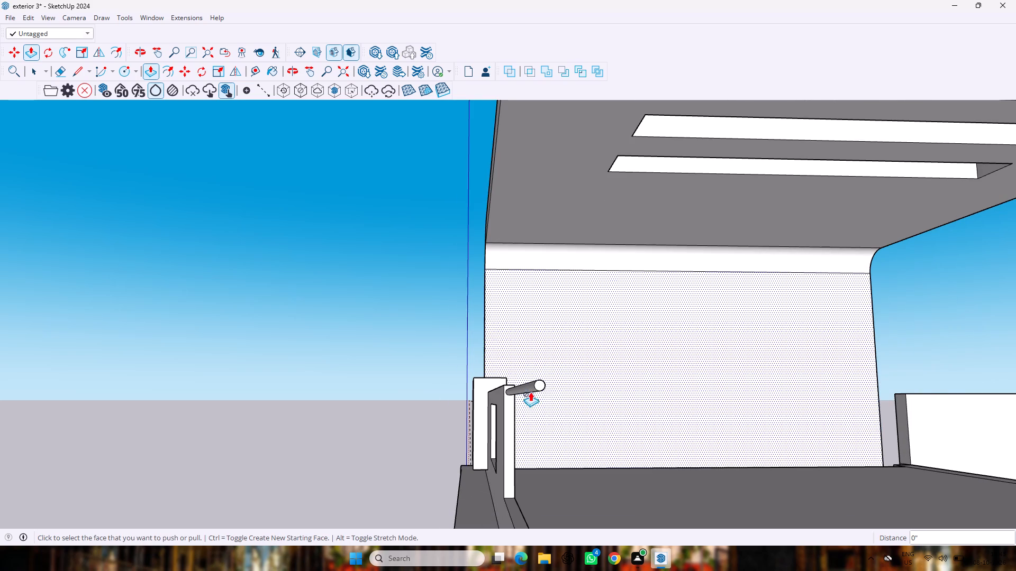
# Pull the round rail's end face farther along the terrace by about 6' 2 1/8".
pyautogui.scroll(7, 541, 380)
pyautogui.scroll(-2, 539, 374)
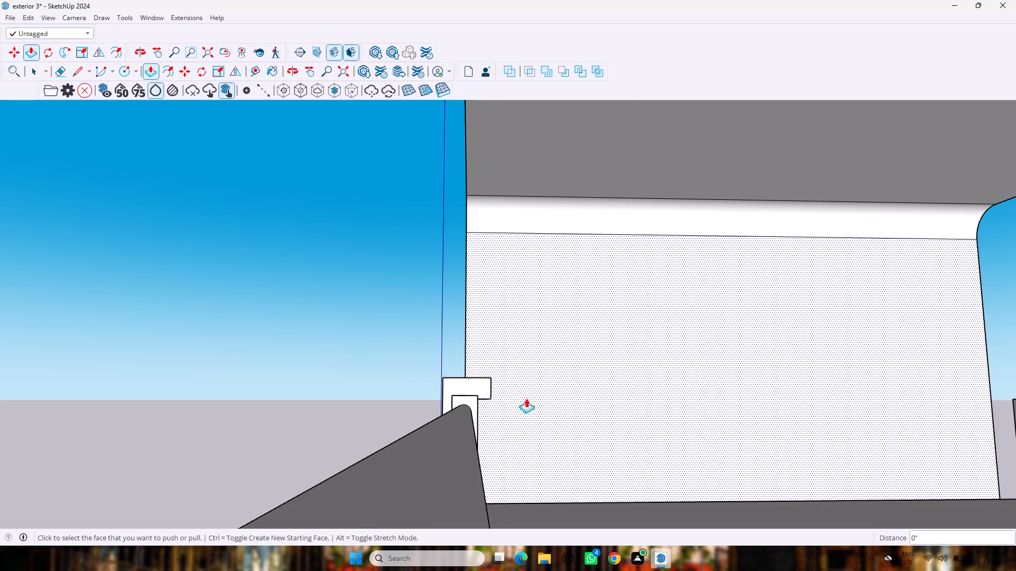
pyautogui.scroll(-18, 471, 504)
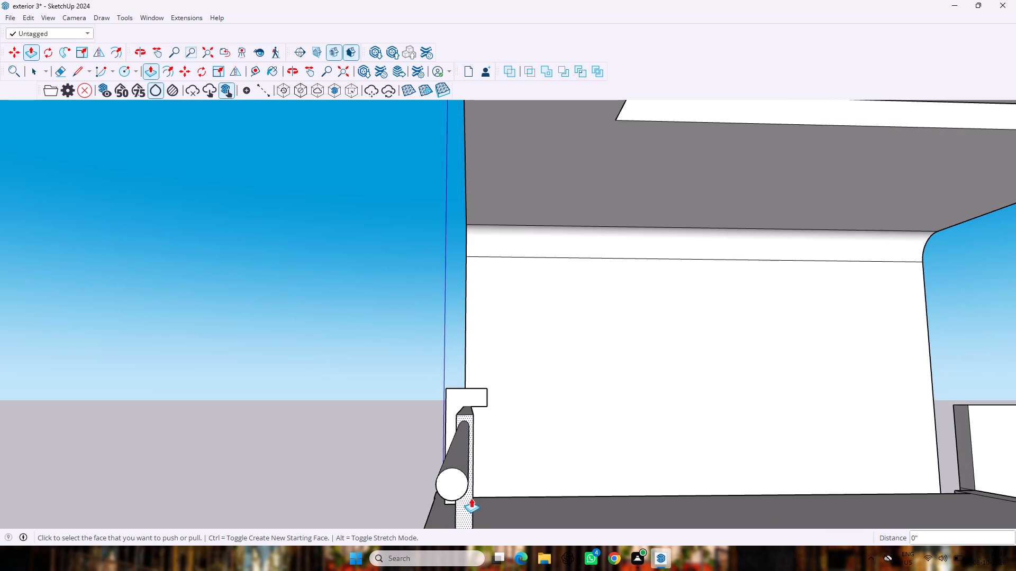
pyautogui.scroll(3, 471, 498)
pyautogui.moveTo(354, 430); pyautogui.dragTo(0, 507)
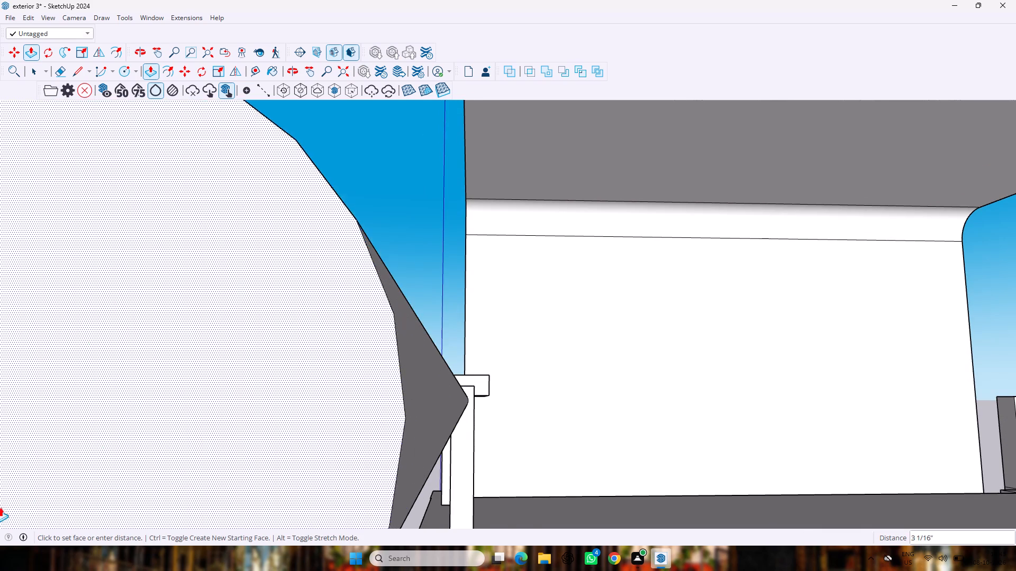
pyautogui.moveTo(0, 507); pyautogui.dragTo(0, 520)
# Examine the round rail's length and alignment over the terrace edge from several angles.
pyautogui.scroll(-10, 4, 503)
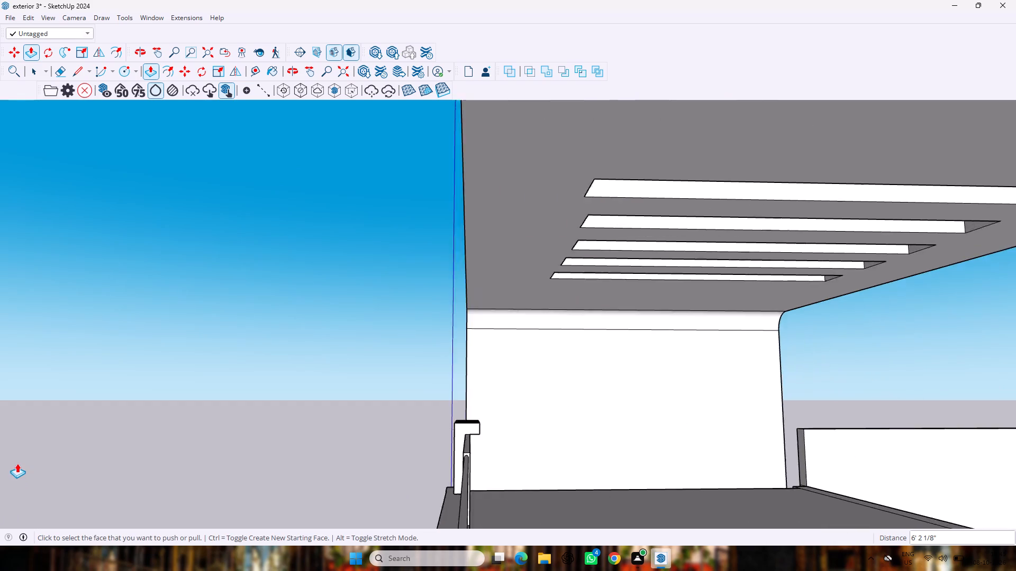
pyautogui.scroll(-12, 17, 463)
pyautogui.moveTo(26, 474); pyautogui.dragTo(219, 466, button='middle')
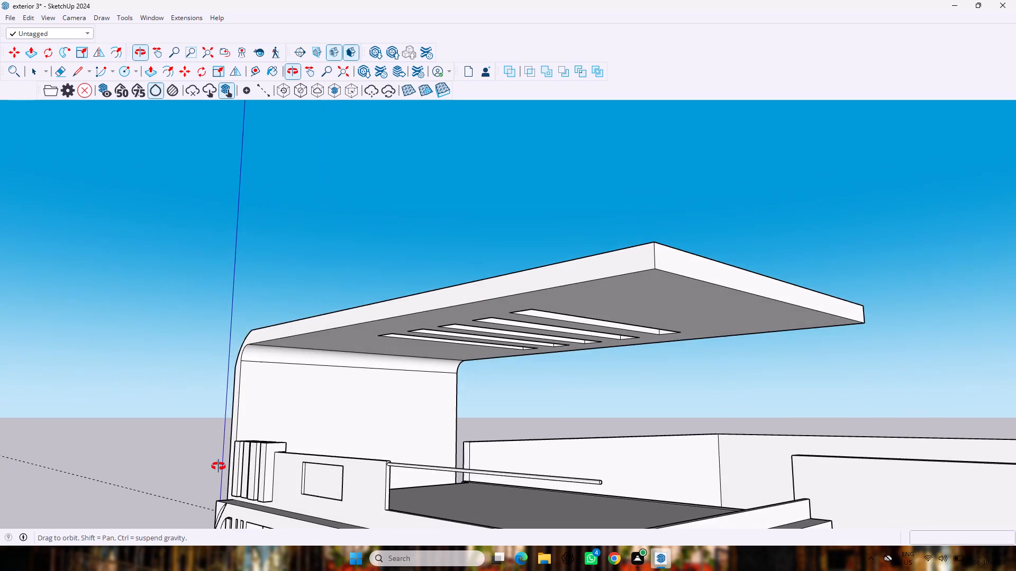
pyautogui.moveTo(219, 466); pyautogui.dragTo(244, 465, button='middle')
pyautogui.scroll(-5, 231, 466)
pyautogui.scroll(7, 451, 511)
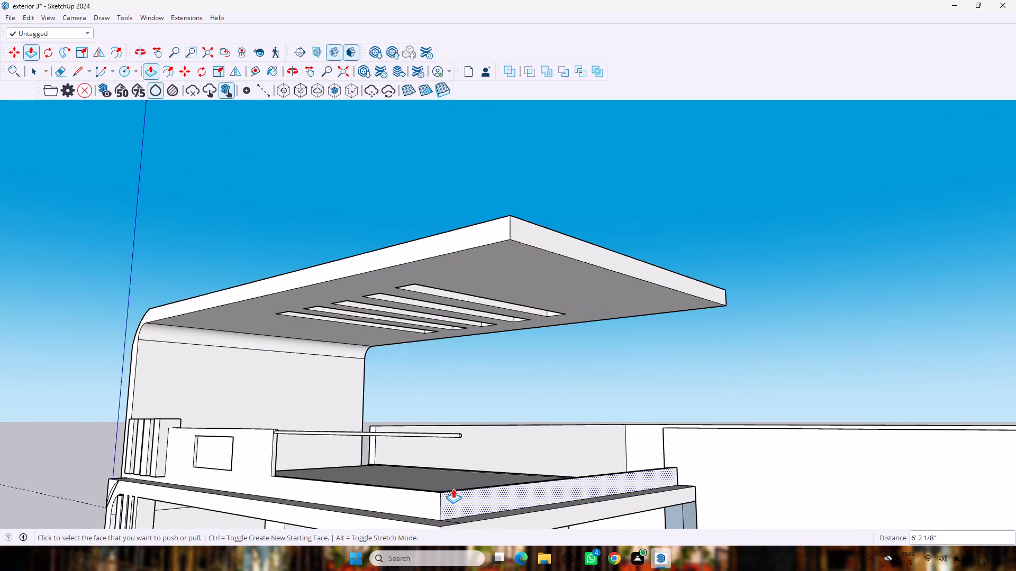
pyautogui.scroll(1, 453, 481)
pyautogui.moveTo(456, 482); pyautogui.dragTo(388, 455, button='middle')
pyautogui.scroll(5, 329, 417)
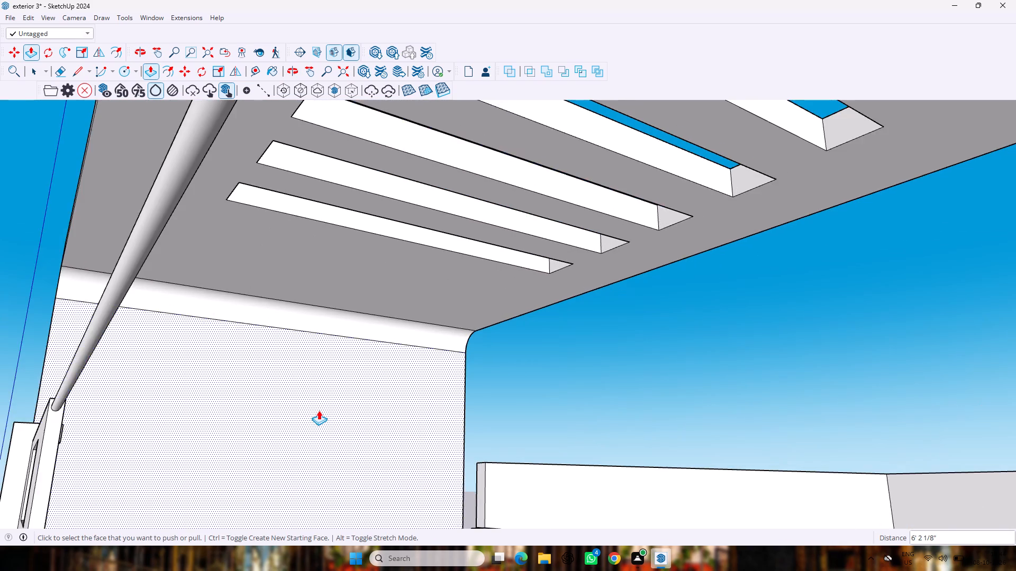
pyautogui.scroll(-8, 319, 410)
pyautogui.scroll(1, 313, 402)
pyautogui.moveTo(310, 411); pyautogui.dragTo(295, 432, button='middle')
pyautogui.scroll(-1, 292, 430)
pyautogui.scroll(3, 276, 418)
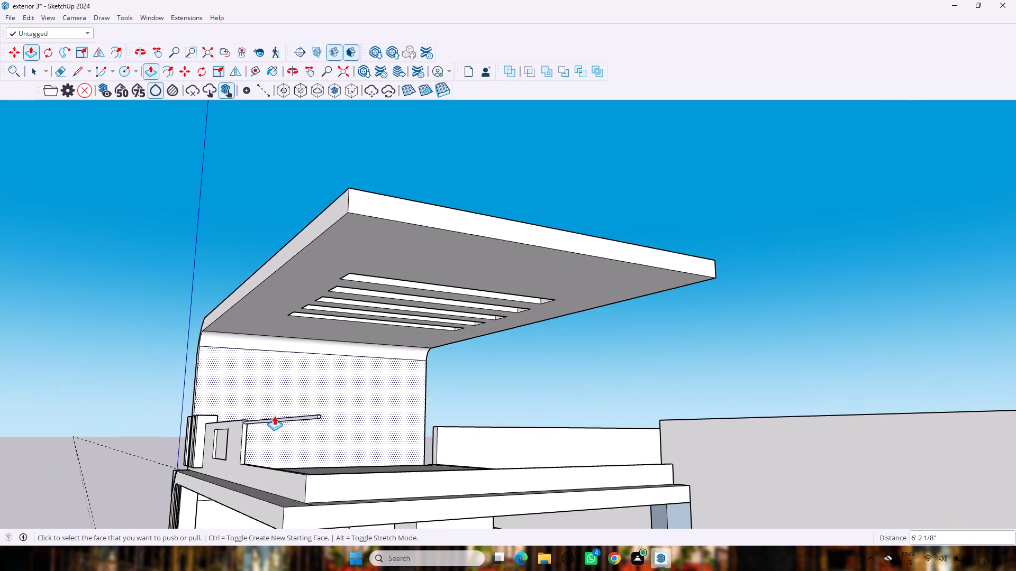
# Adjust the round rail's length by pushing or pulling its end face about 9 13/16", and check it from the side.
pyautogui.scroll(3, 274, 415)
pyautogui.moveTo(276, 415); pyautogui.dragTo(222, 408, button='middle')
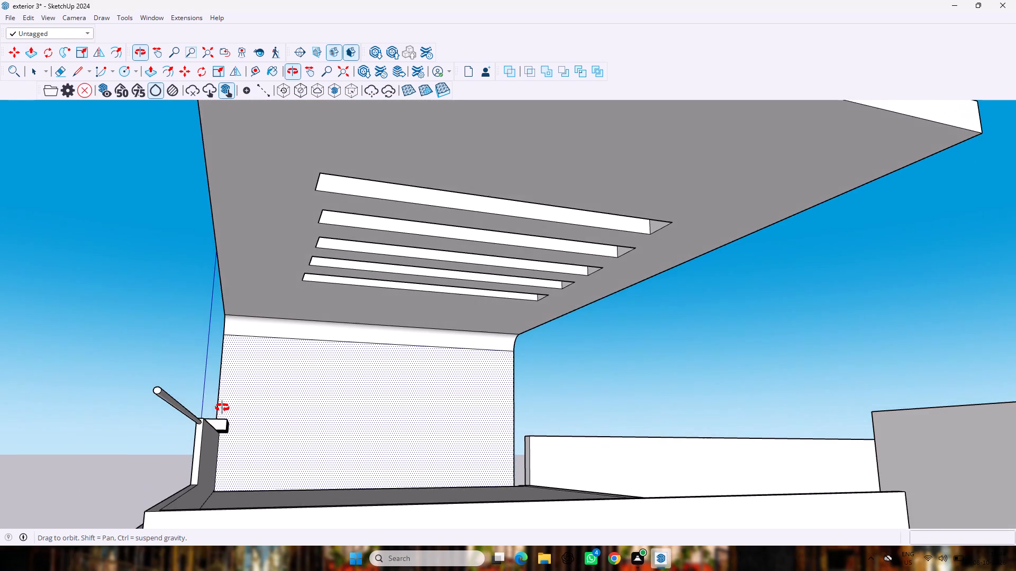
pyautogui.moveTo(222, 408); pyautogui.dragTo(233, 397, button='middle')
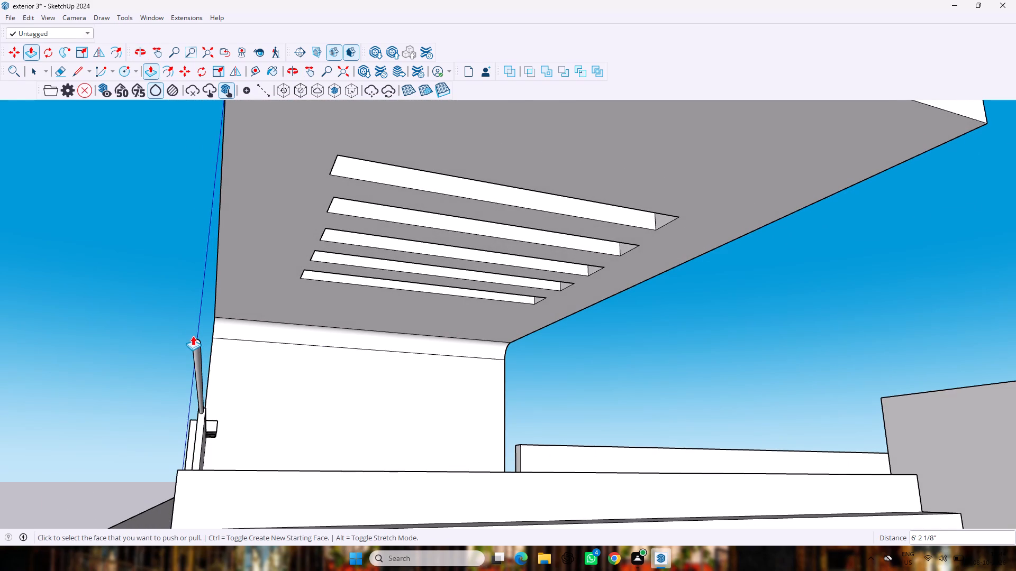
pyautogui.scroll(2, 193, 335)
pyautogui.moveTo(201, 346); pyautogui.dragTo(201, 356)
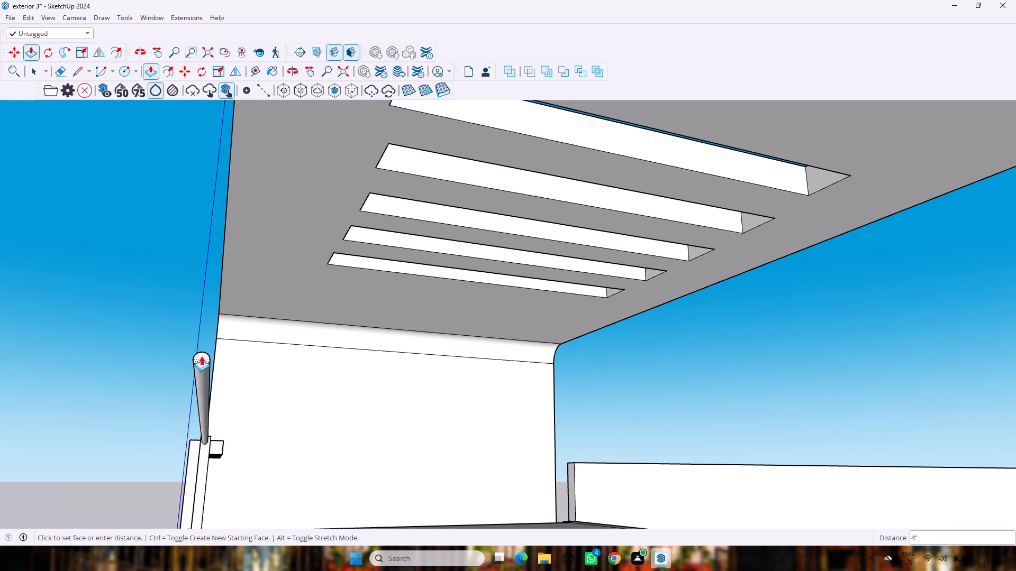
pyautogui.moveTo(201, 356); pyautogui.dragTo(199, 389)
pyautogui.moveTo(199, 389); pyautogui.dragTo(135, 349)
pyautogui.moveTo(222, 410); pyautogui.dragTo(358, 439, button='middle')
pyautogui.scroll(-10, 432, 467)
pyautogui.moveTo(579, 508); pyautogui.dragTo(473, 477, button='middle')
pyautogui.scroll(1, 579, 508)
pyautogui.scroll(5, 456, 453)
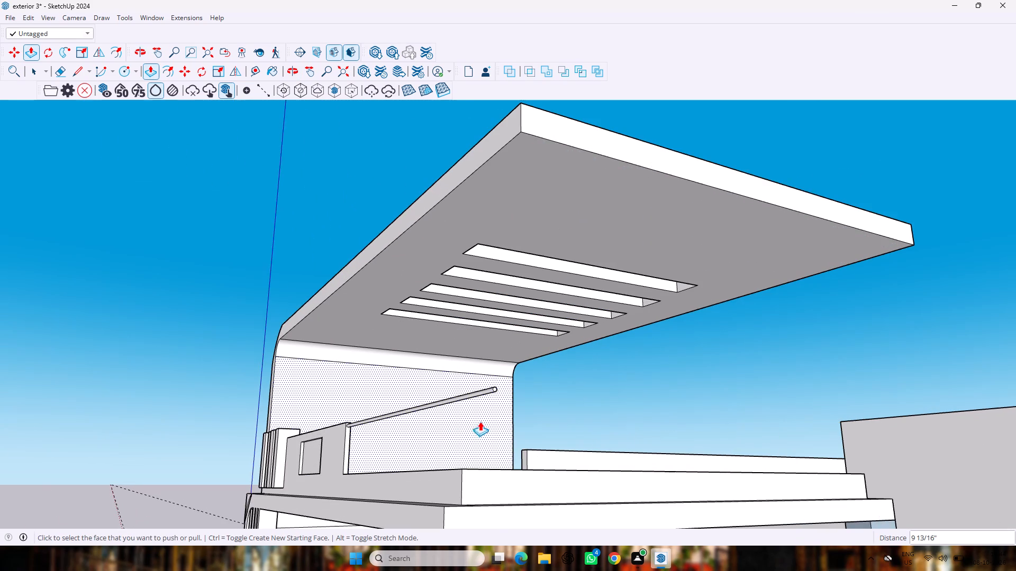
pyautogui.scroll(4, 493, 392)
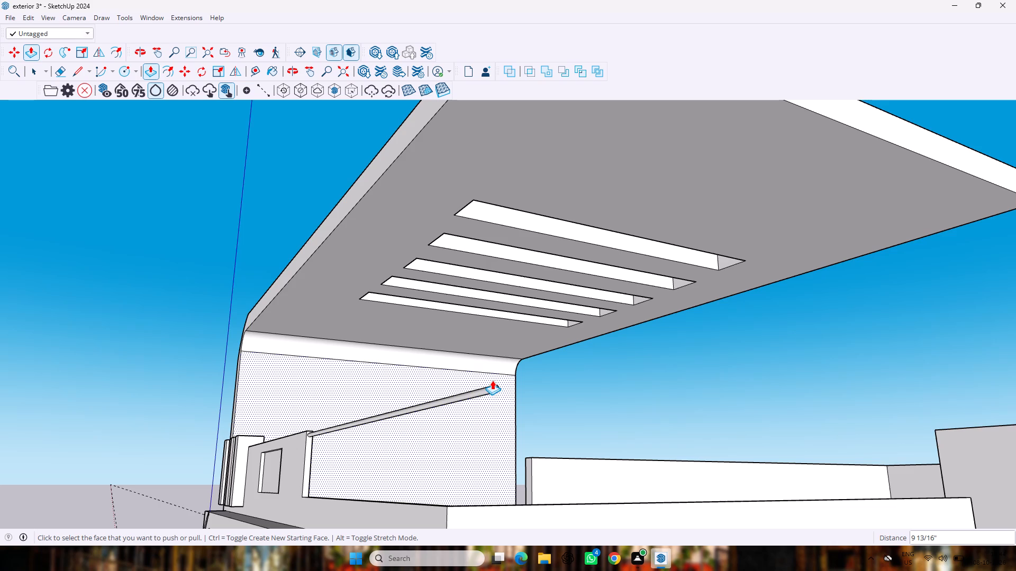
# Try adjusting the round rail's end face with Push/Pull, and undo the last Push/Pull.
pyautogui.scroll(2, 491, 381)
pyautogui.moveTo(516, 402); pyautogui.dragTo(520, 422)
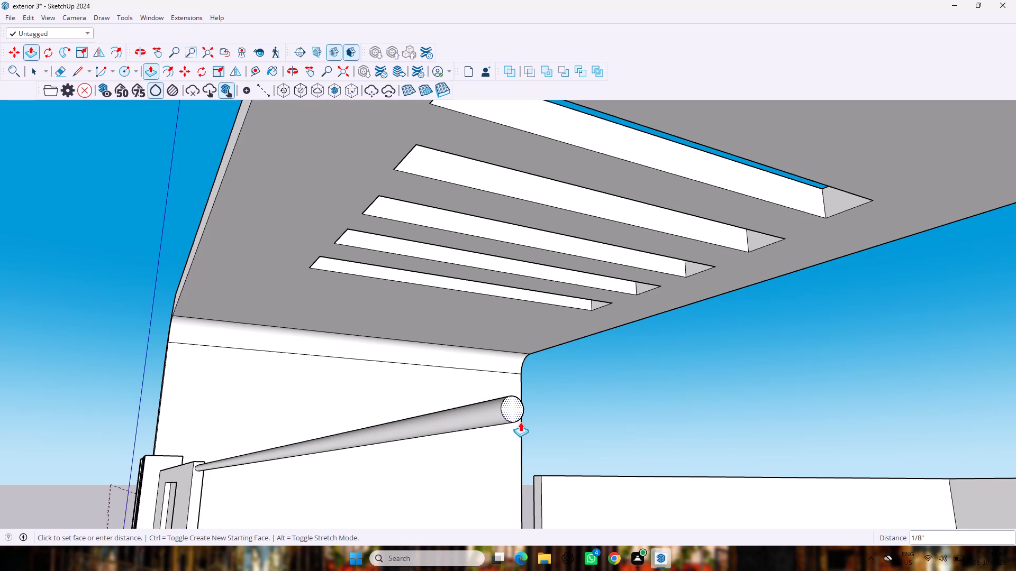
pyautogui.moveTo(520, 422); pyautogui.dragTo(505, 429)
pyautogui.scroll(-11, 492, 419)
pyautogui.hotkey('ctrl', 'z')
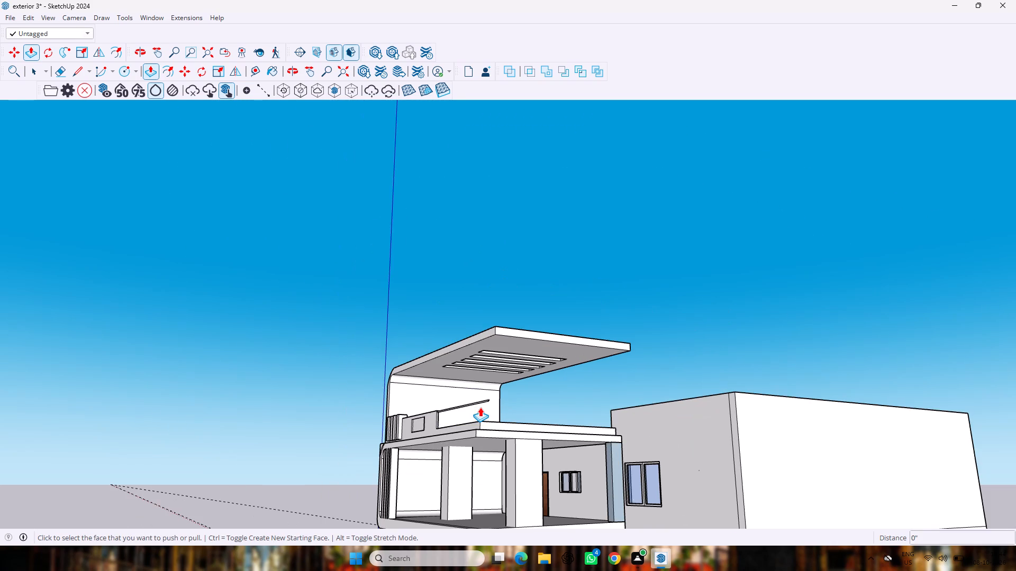
# Extend the round rail by pulling its end face about 1' 7 7/8", aligned with the terrace parapet's front corner.
pyautogui.scroll(2, 479, 409)
pyautogui.moveTo(503, 459); pyautogui.dragTo(614, 503, button='middle')
pyautogui.scroll(3, 611, 475)
pyautogui.scroll(-1, 609, 463)
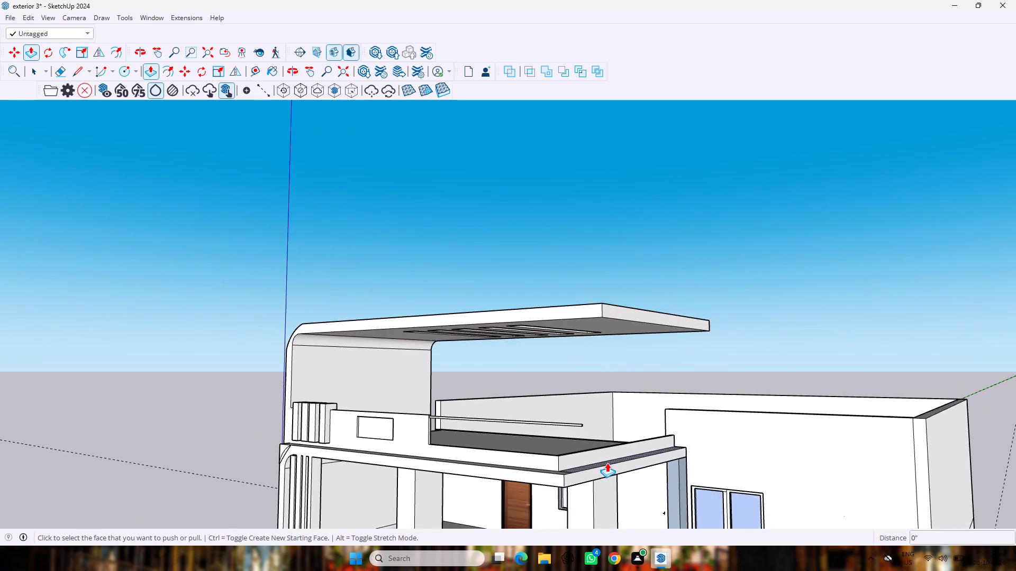
pyautogui.scroll(2, 607, 462)
pyautogui.scroll(10, 539, 459)
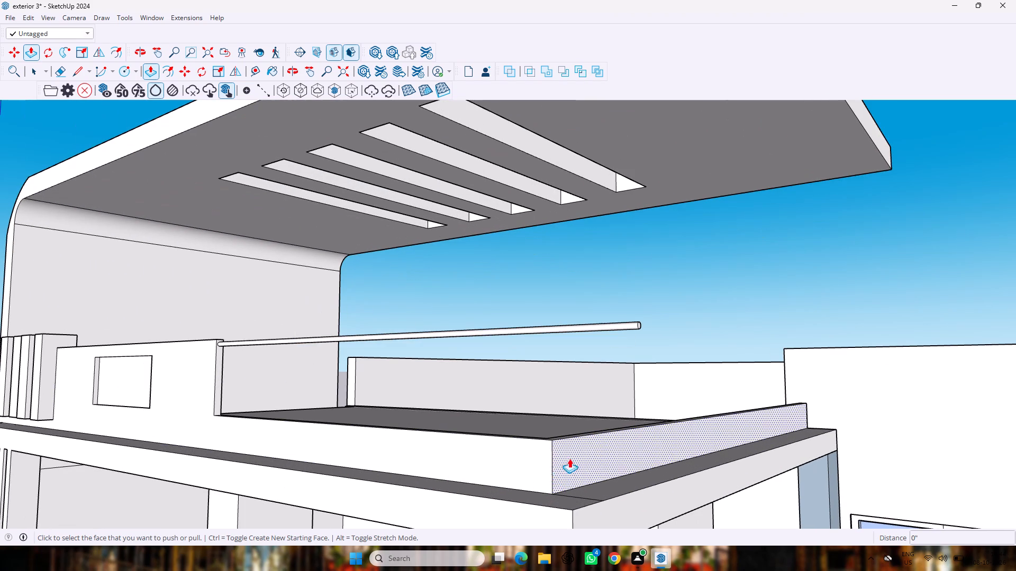
pyautogui.scroll(1, 648, 361)
pyautogui.moveTo(649, 363); pyautogui.dragTo(623, 367, button='middle')
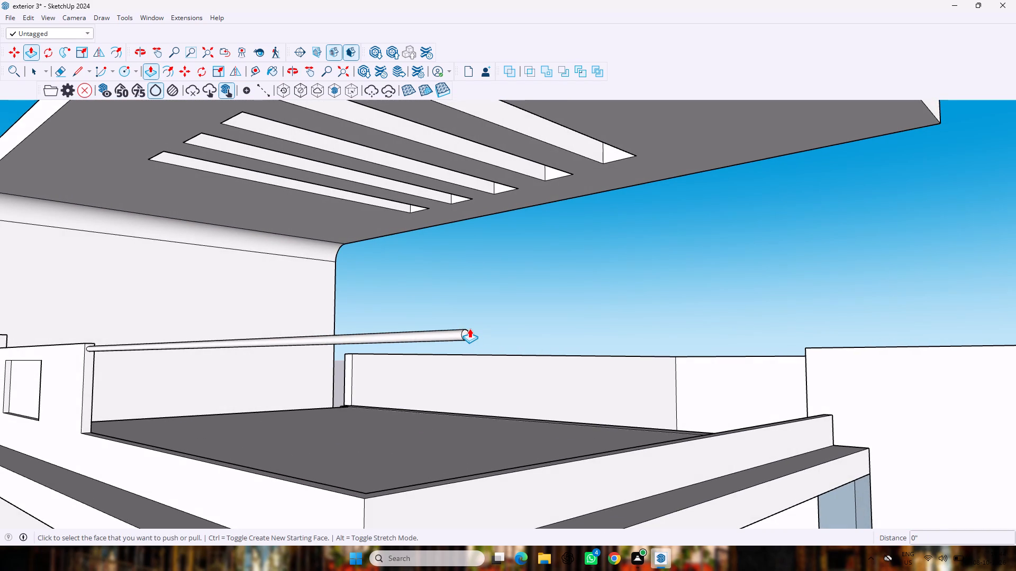
pyautogui.scroll(-4, 469, 328)
pyautogui.moveTo(474, 349); pyautogui.dragTo(411, 351, button='middle')
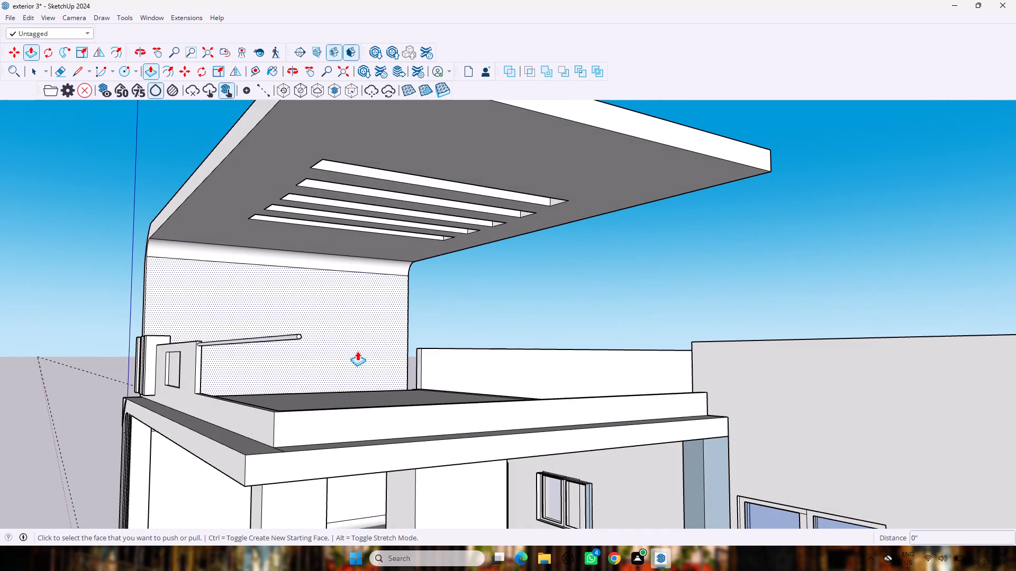
pyautogui.scroll(4, 255, 383)
pyautogui.scroll(-2, 255, 382)
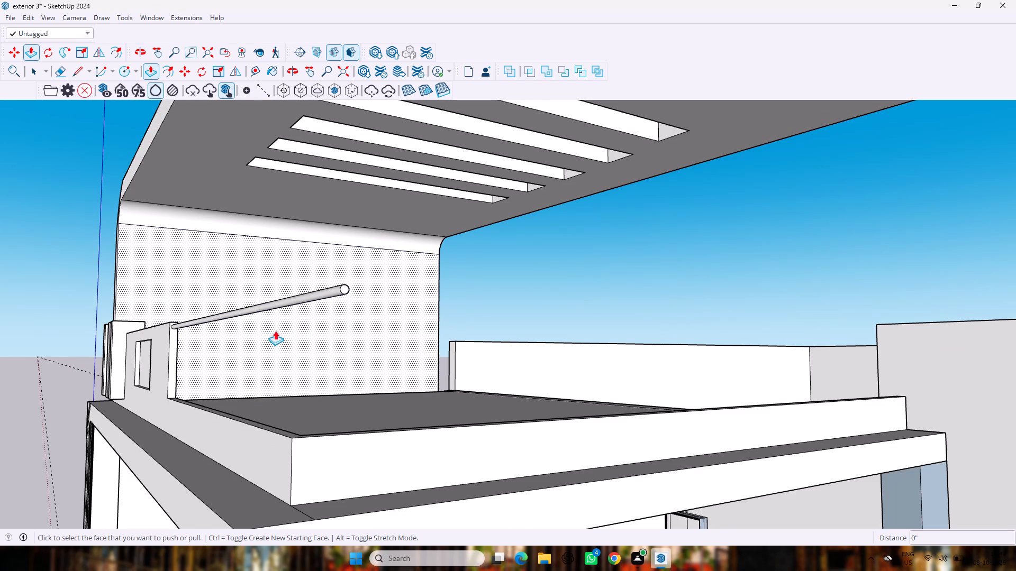
pyautogui.moveTo(266, 328); pyautogui.dragTo(218, 331, button='middle')
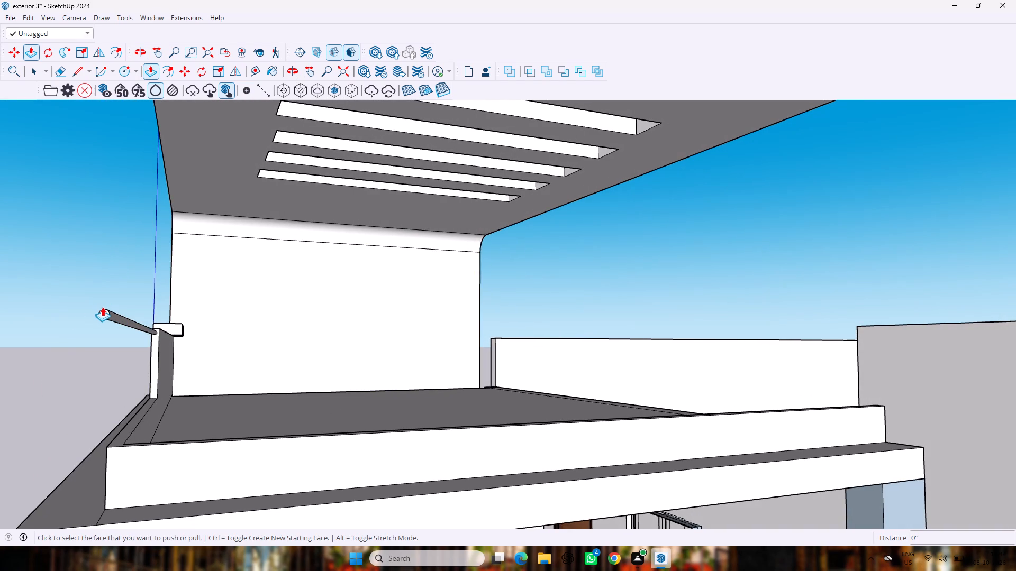
pyautogui.moveTo(103, 307); pyautogui.dragTo(96, 322)
pyautogui.scroll(2, 98, 311)
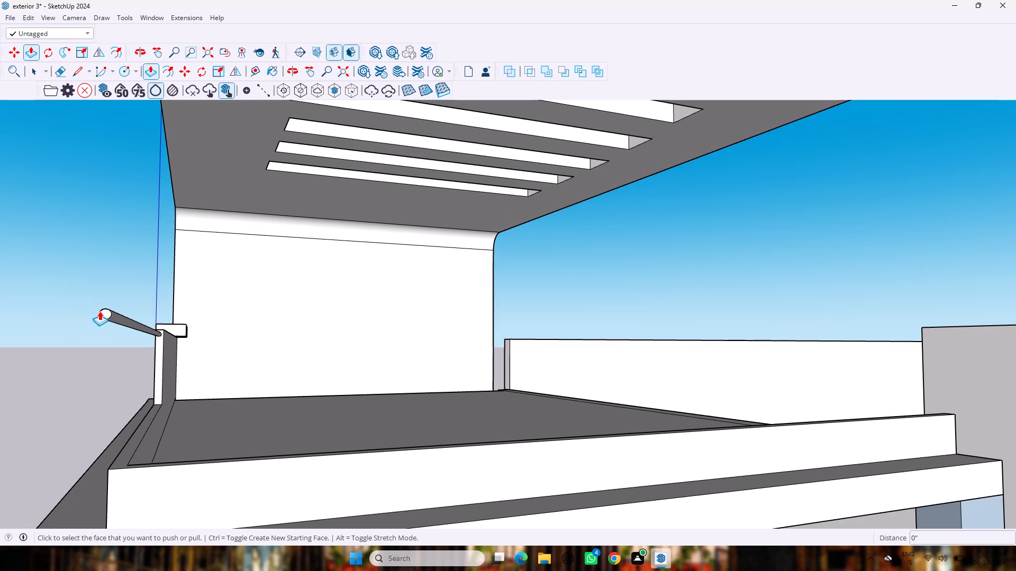
pyautogui.moveTo(105, 309); pyautogui.dragTo(95, 313)
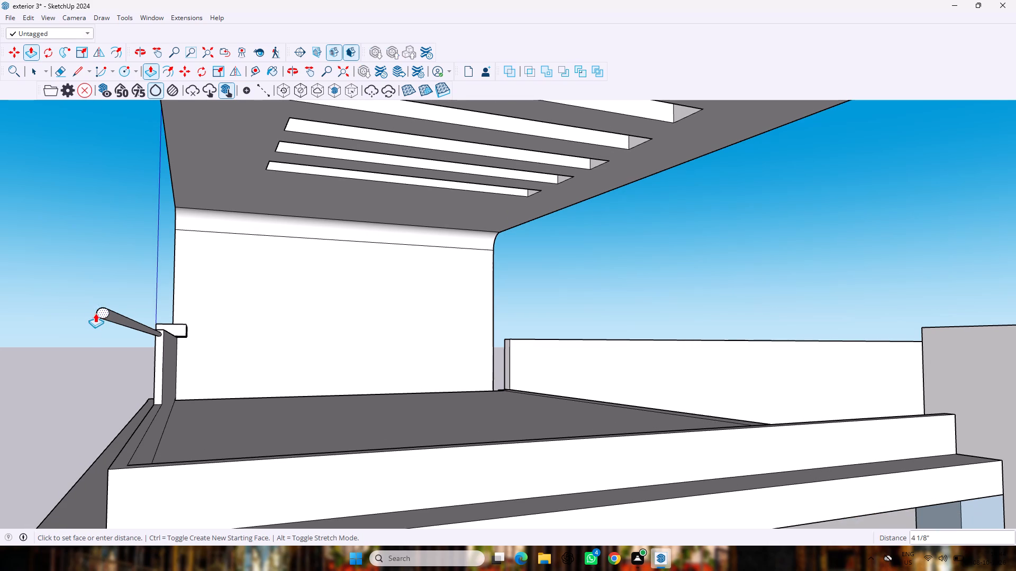
pyautogui.moveTo(95, 313); pyautogui.dragTo(119, 450)
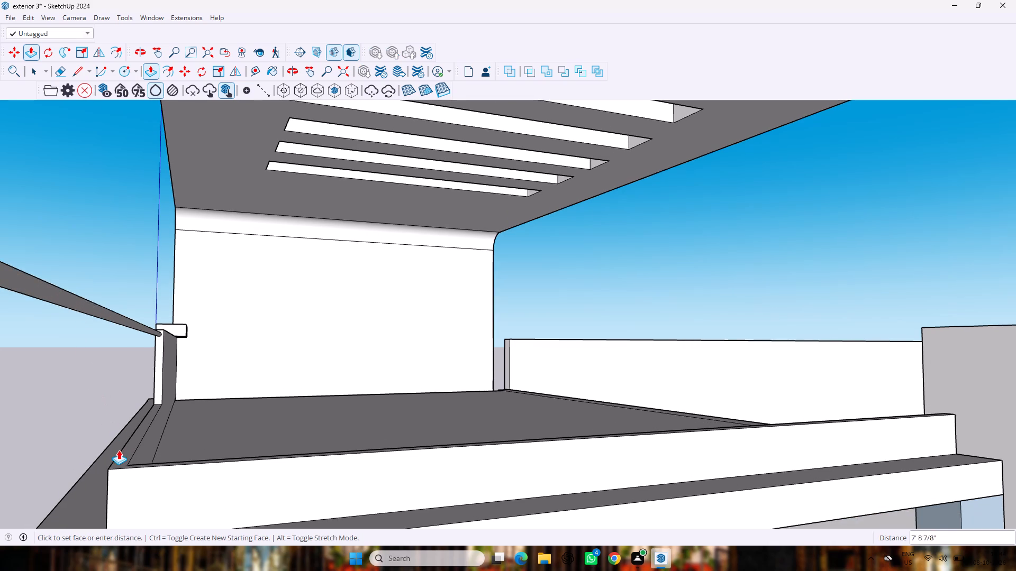
pyautogui.moveTo(119, 450); pyautogui.dragTo(123, 466)
pyautogui.moveTo(41, 394); pyautogui.dragTo(160, 437, button='middle')
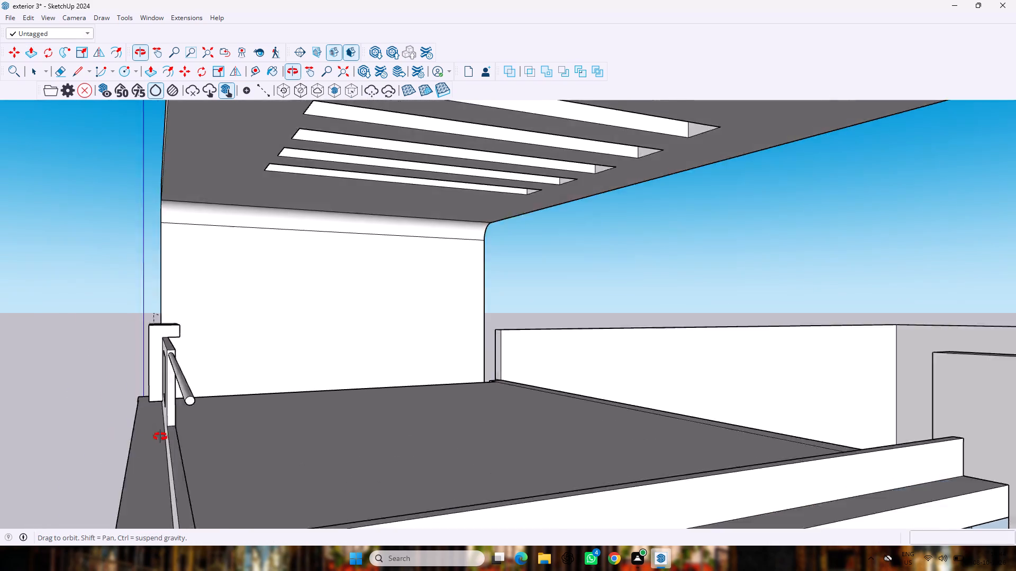
pyautogui.moveTo(160, 437); pyautogui.dragTo(293, 441, button='middle')
pyautogui.scroll(-10, 296, 443)
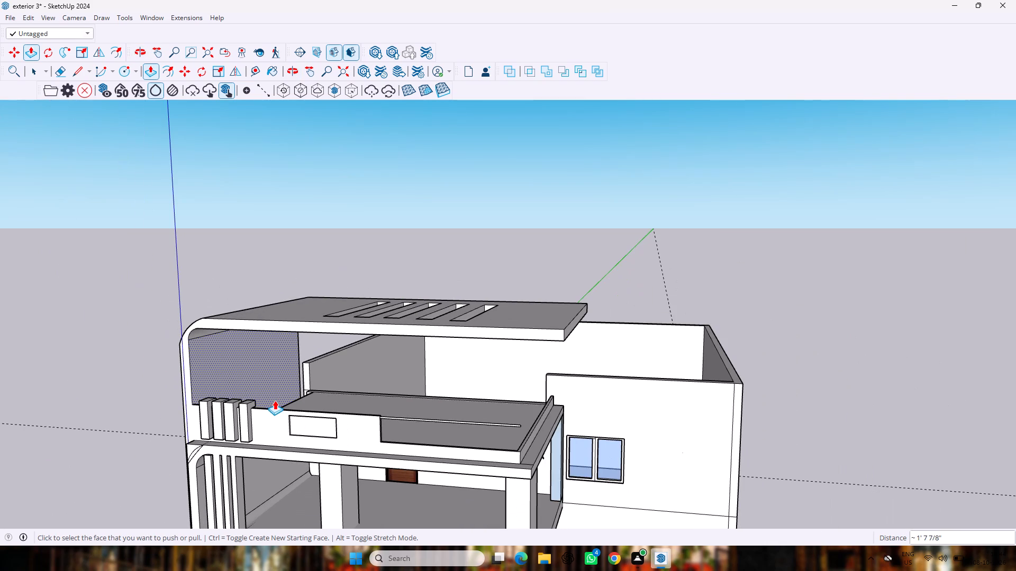
# Draw a two-point arc from the top to the bottom of the round rail's end face, bulging outward about 9/16".
pyautogui.press('a')
pyautogui.scroll(4, 531, 435)
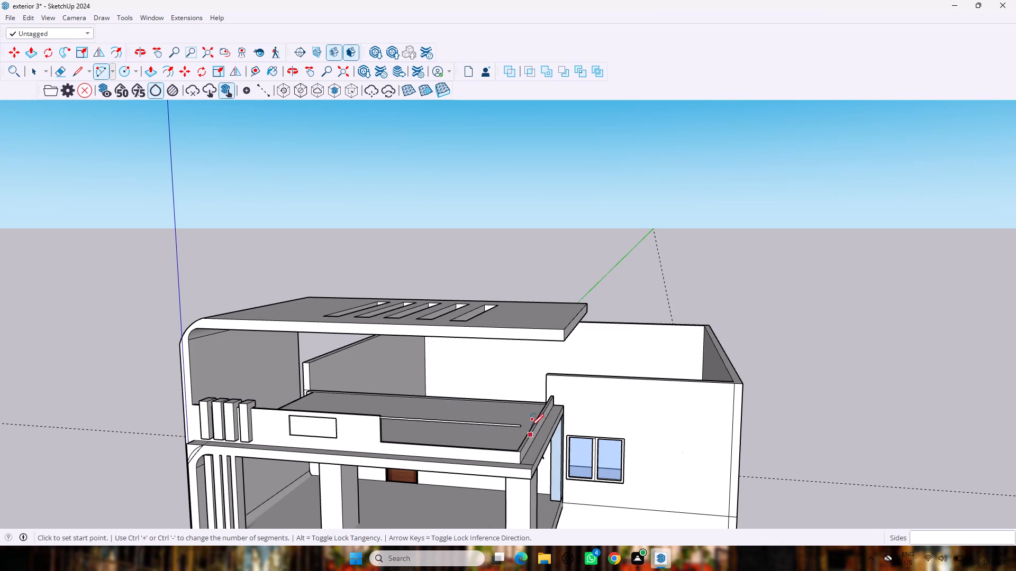
pyautogui.scroll(4, 542, 419)
pyautogui.moveTo(545, 400); pyautogui.dragTo(242, 406, button='middle')
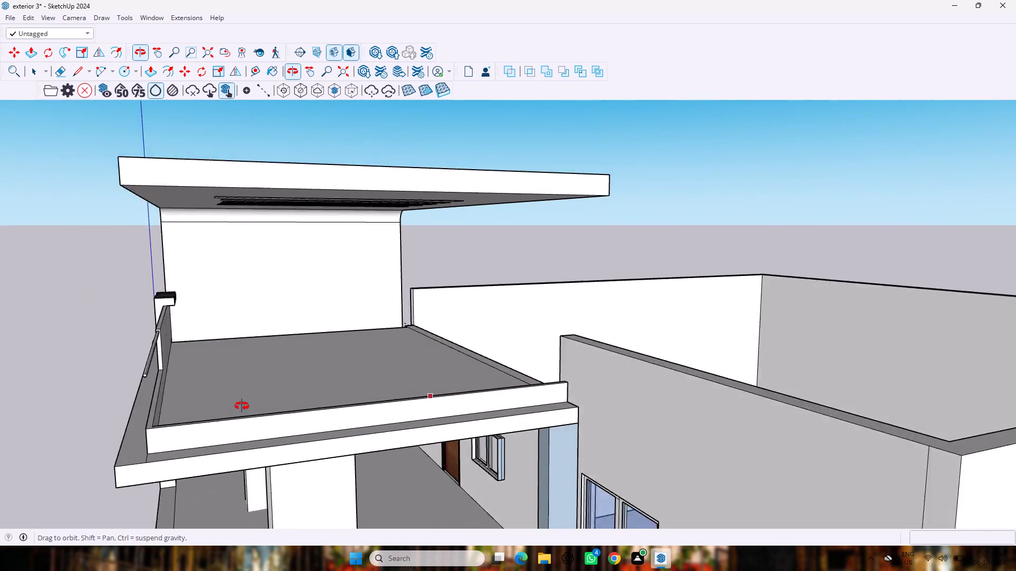
pyautogui.moveTo(242, 406); pyautogui.dragTo(239, 403, button='middle')
pyautogui.scroll(6, 102, 371)
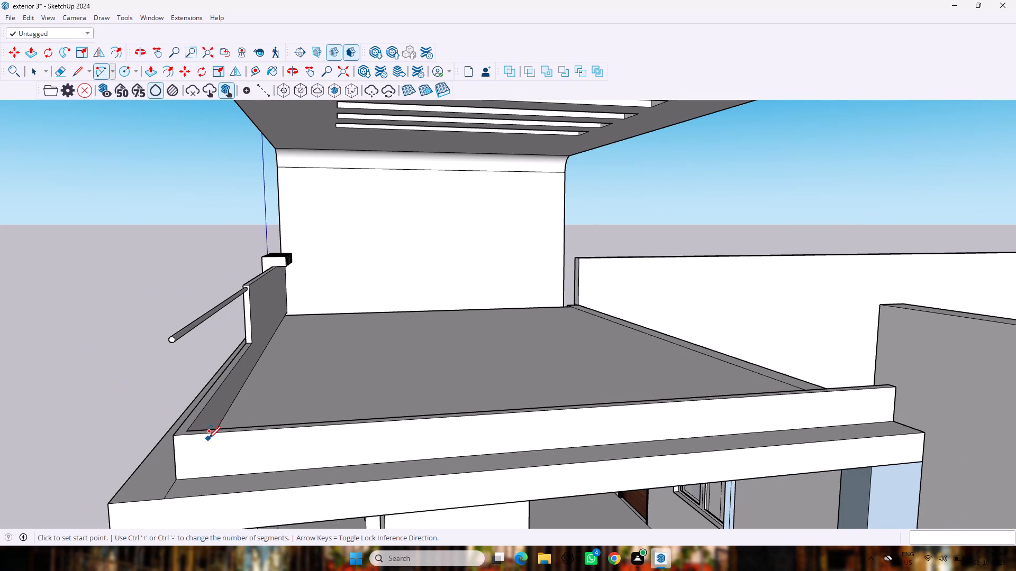
pyautogui.moveTo(206, 419); pyautogui.dragTo(375, 428, button='middle')
pyautogui.scroll(3, 434, 420)
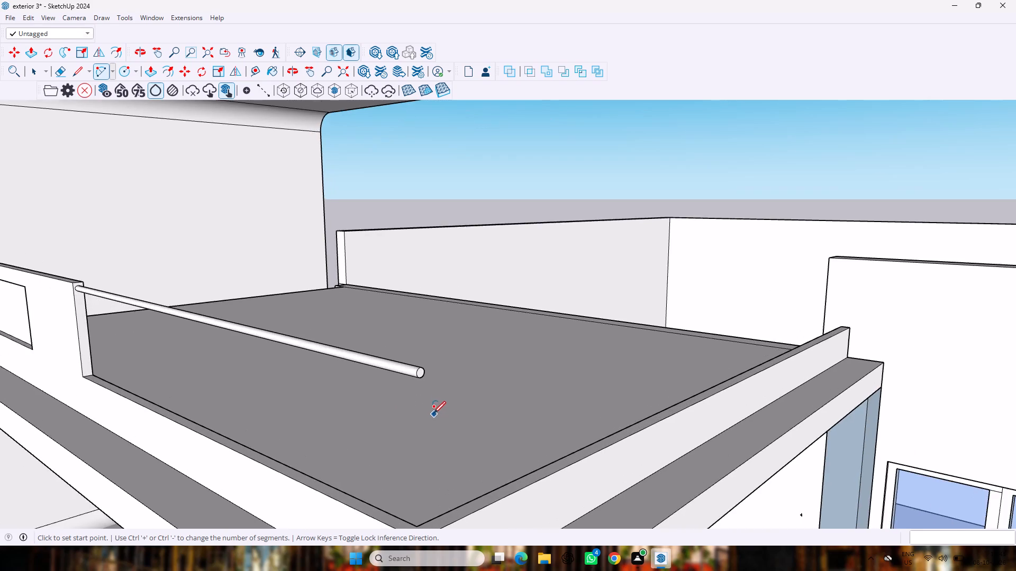
pyautogui.scroll(1, 433, 413)
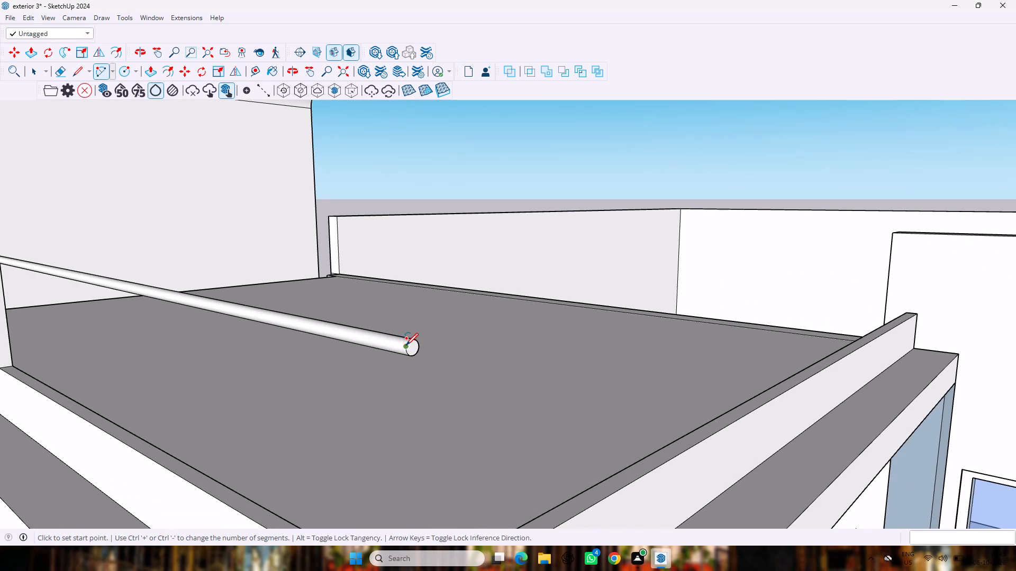
pyautogui.click(405, 345)
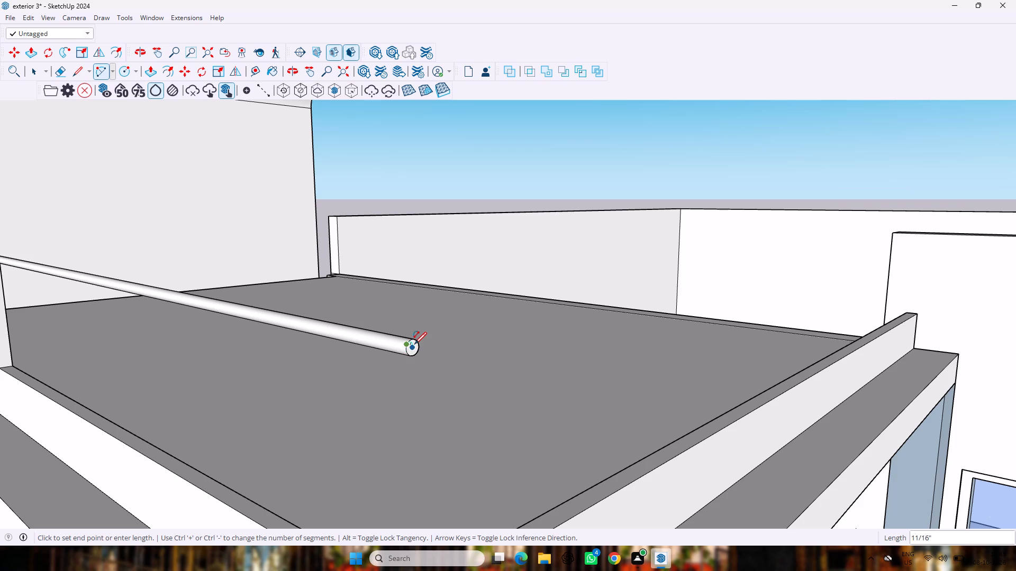
pyautogui.press('Escape')
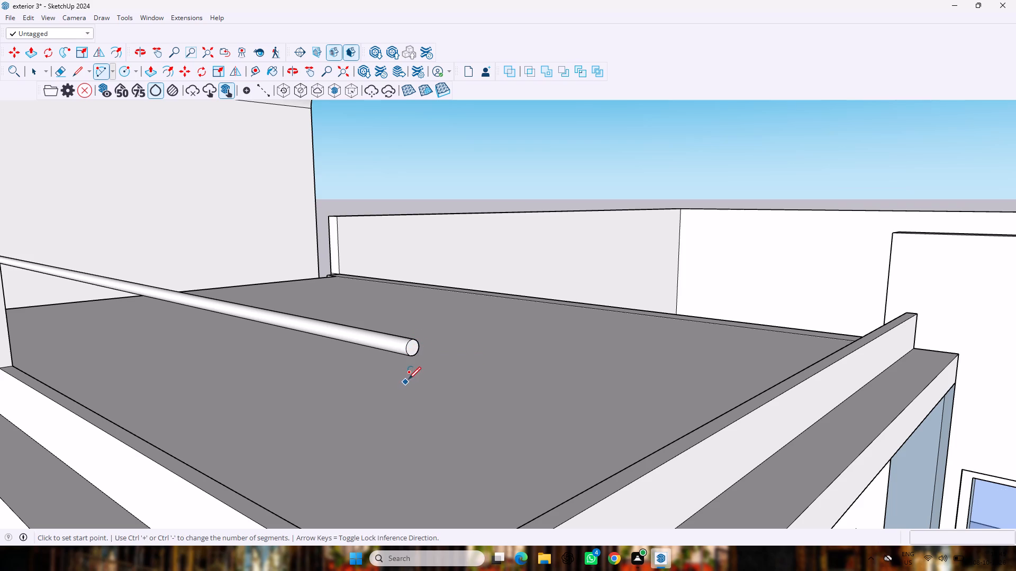
pyautogui.moveTo(418, 357); pyautogui.dragTo(510, 369, button='middle')
pyautogui.scroll(-1, 509, 365)
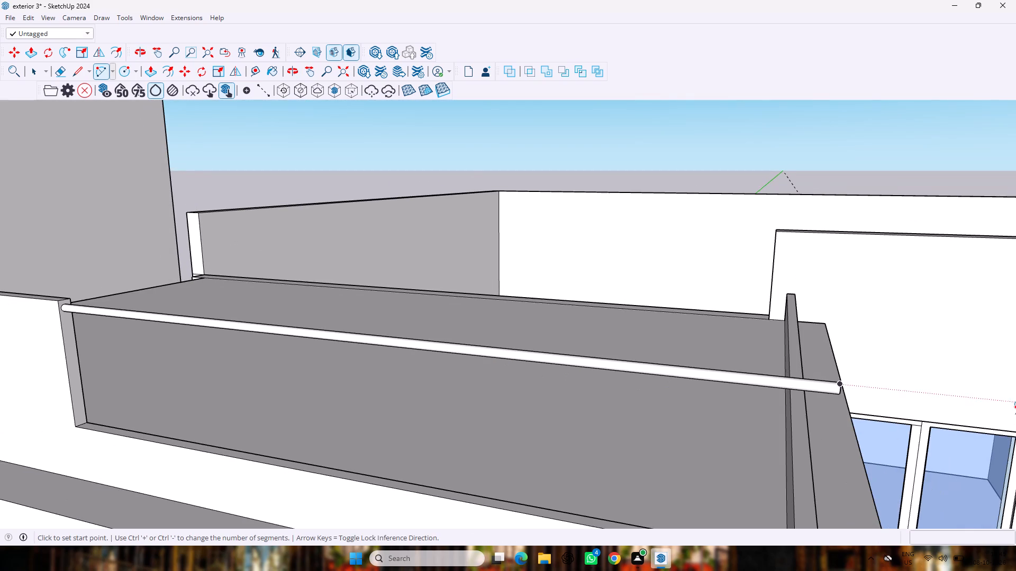
pyautogui.scroll(3, 882, 408)
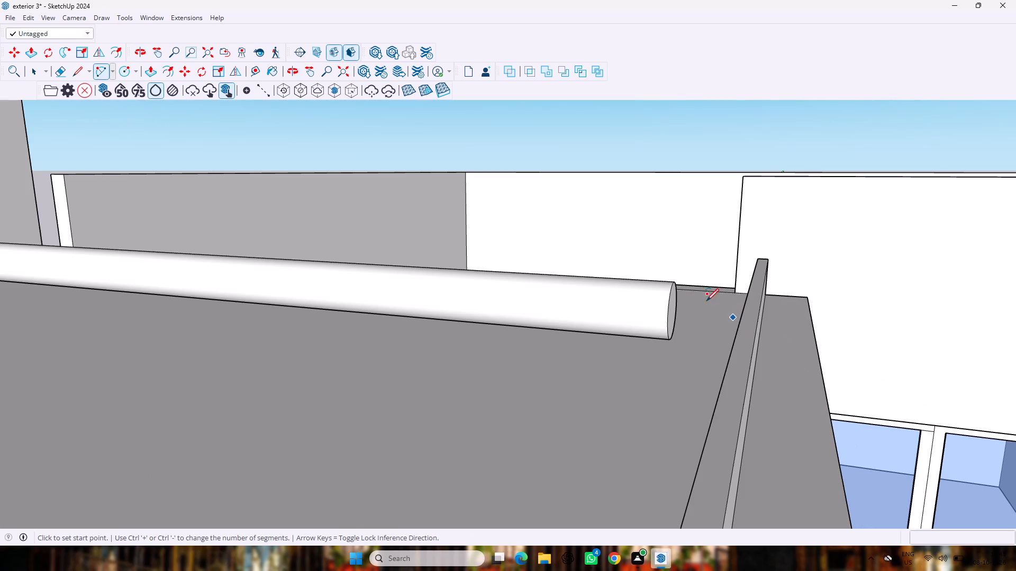
pyautogui.click(671, 284)
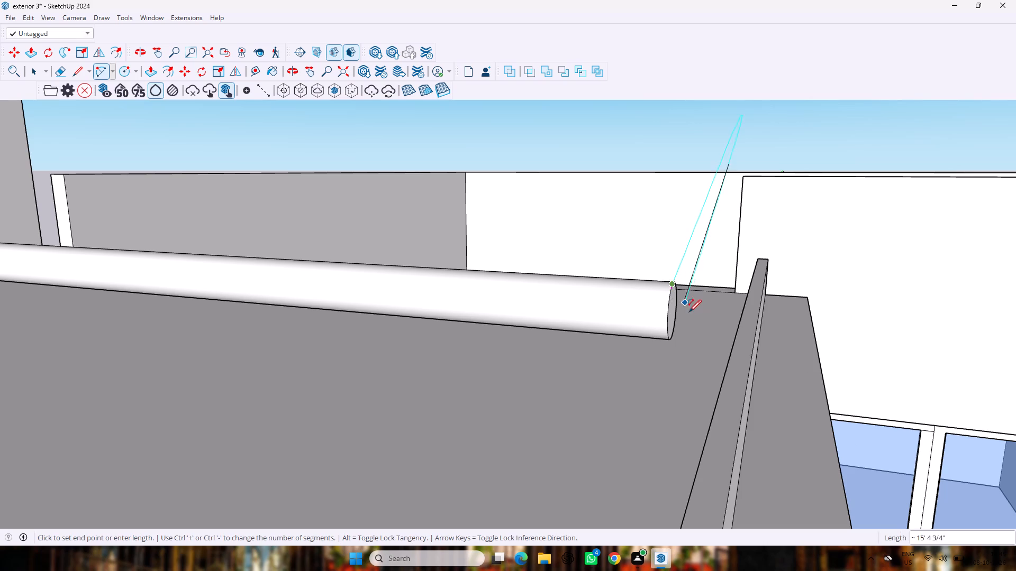
pyautogui.click(672, 339)
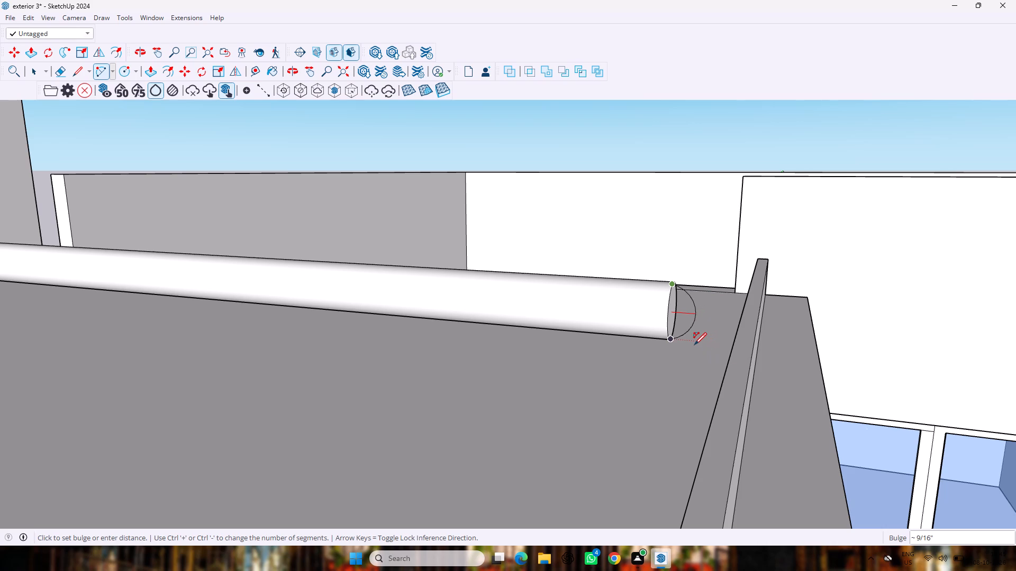
pyautogui.click(694, 345)
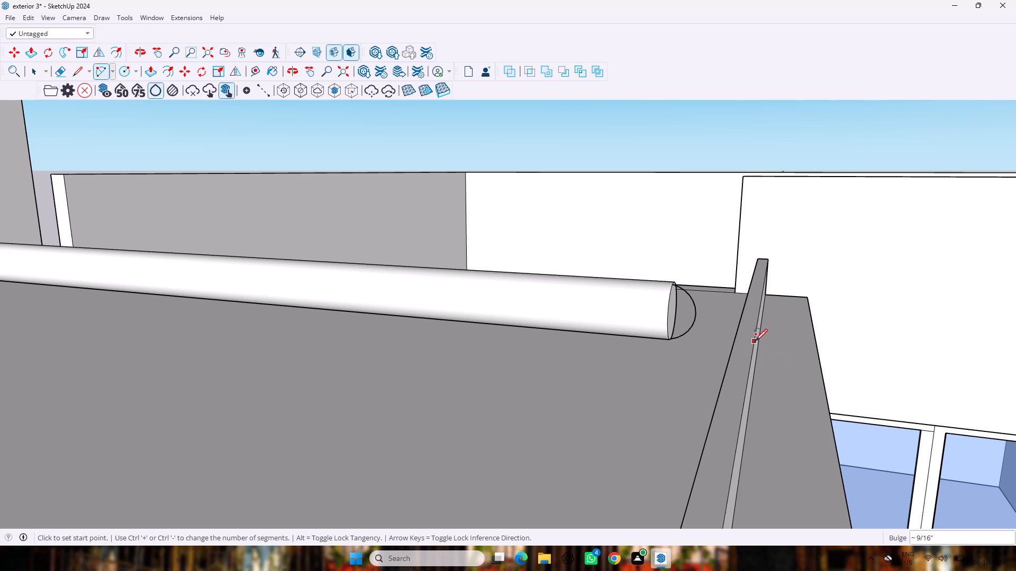
pyautogui.press('space')
# Examine the arc on the round rail's end and the rail's alignment with the terrace parapet from several sides.
pyautogui.scroll(3, 707, 338)
pyautogui.scroll(-4, 705, 326)
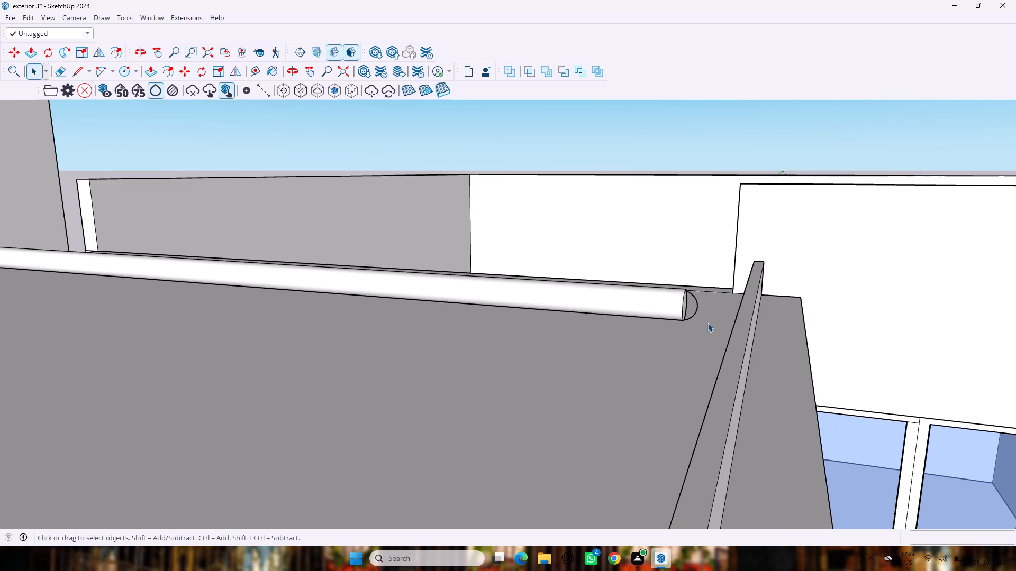
pyautogui.moveTo(711, 323); pyautogui.dragTo(558, 317, button='middle')
pyautogui.moveTo(558, 319); pyautogui.dragTo(555, 334, button='middle')
pyautogui.scroll(-10, 555, 334)
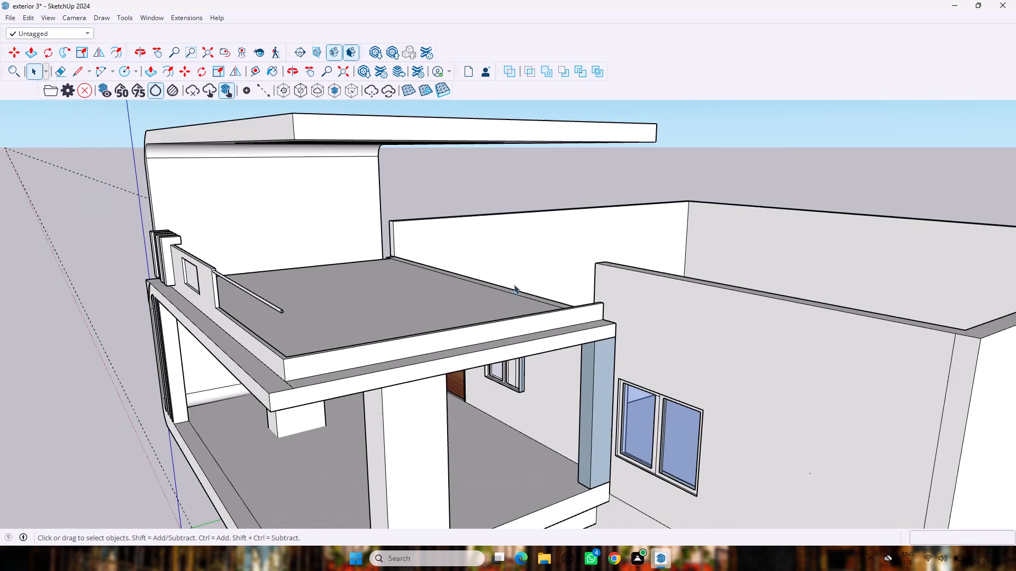
pyautogui.moveTo(460, 259); pyautogui.dragTo(264, 268, button='middle')
pyautogui.scroll(6, 183, 252)
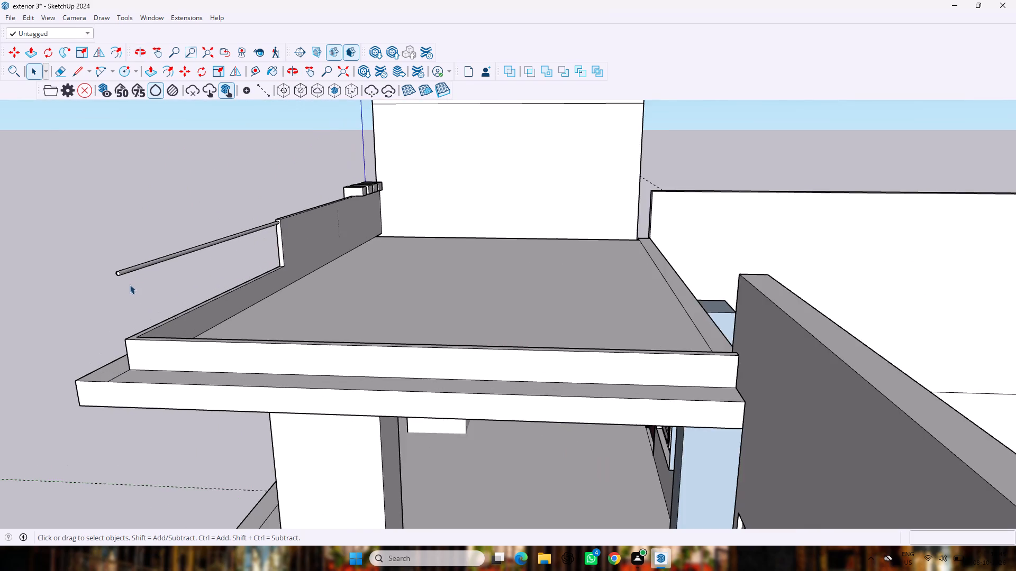
pyautogui.scroll(1, 129, 283)
pyautogui.moveTo(131, 283); pyautogui.dragTo(75, 268, button='middle')
pyautogui.scroll(2, 19, 215)
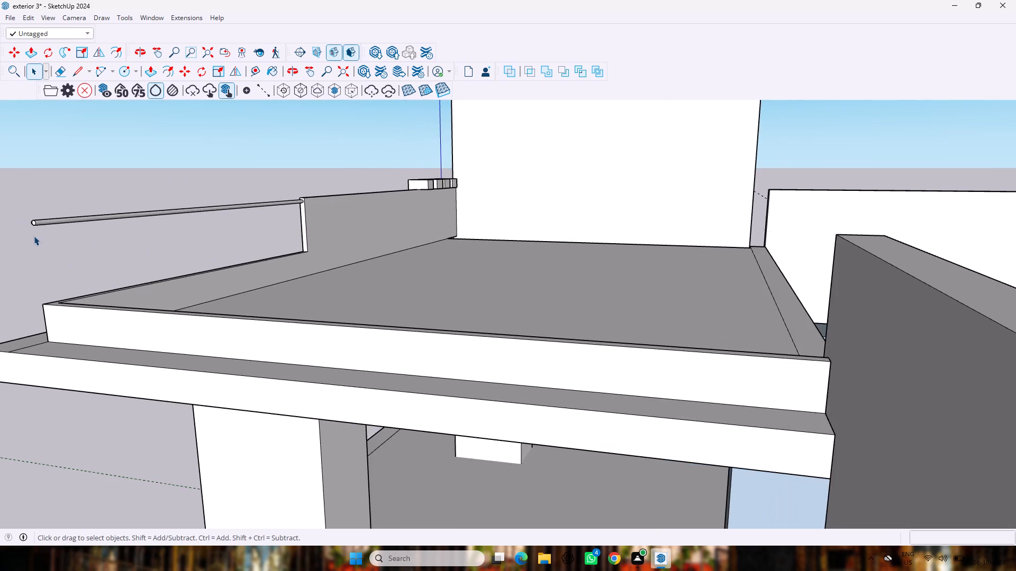
pyautogui.scroll(7, 34, 235)
pyautogui.scroll(-4, 39, 224)
pyautogui.moveTo(35, 210); pyautogui.dragTo(16, 213, button='middle')
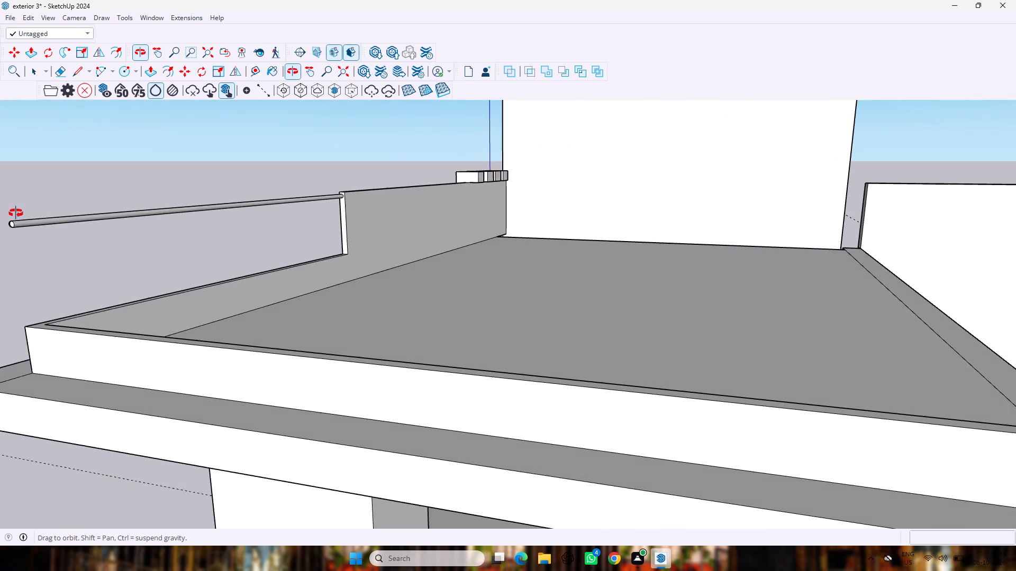
pyautogui.moveTo(16, 213); pyautogui.dragTo(10, 225, button='middle')
pyautogui.scroll(-19, 4, 222)
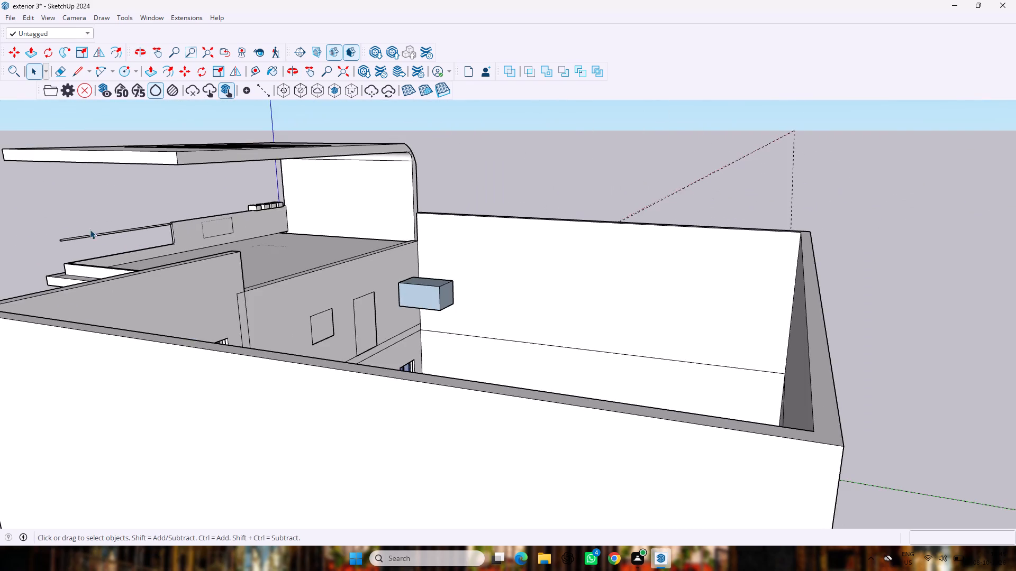
pyautogui.scroll(15, 47, 231)
pyautogui.scroll(-1, 69, 236)
pyautogui.scroll(9, 67, 230)
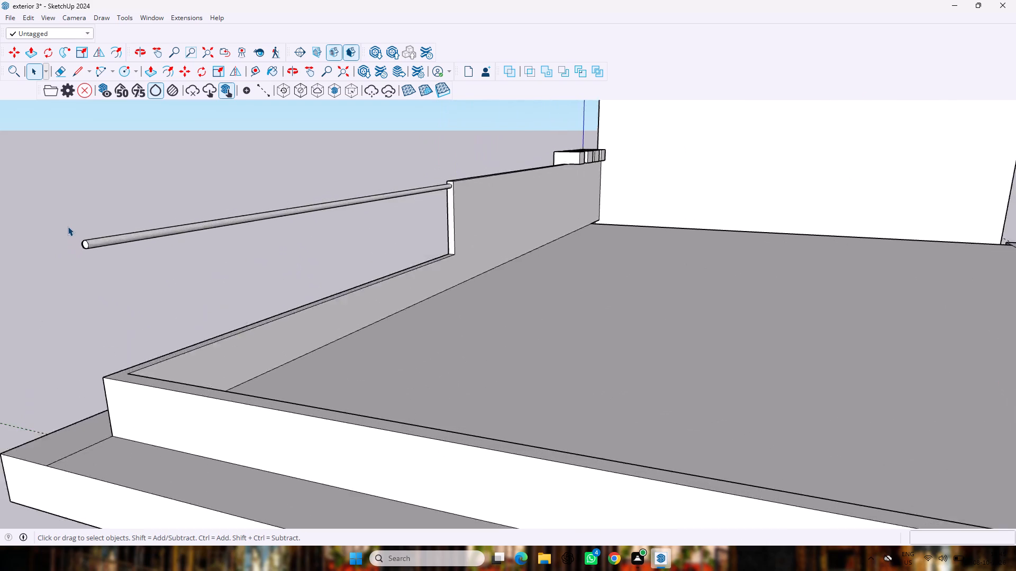
pyautogui.scroll(4, 68, 231)
pyautogui.moveTo(140, 265); pyautogui.dragTo(104, 256, button='middle')
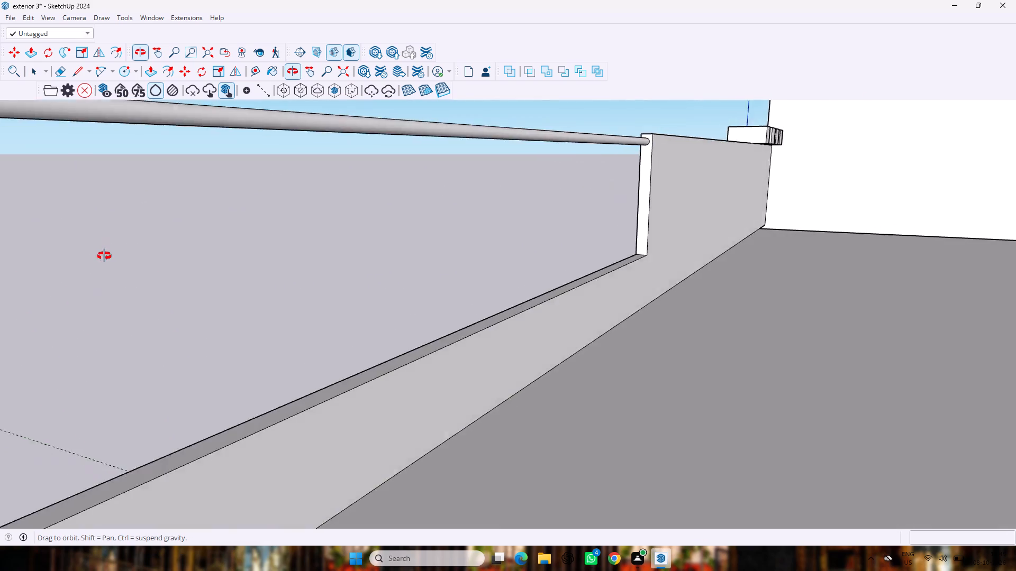
pyautogui.moveTo(104, 256); pyautogui.dragTo(122, 290, button='middle')
pyautogui.scroll(-13, 121, 289)
pyautogui.scroll(14, 78, 330)
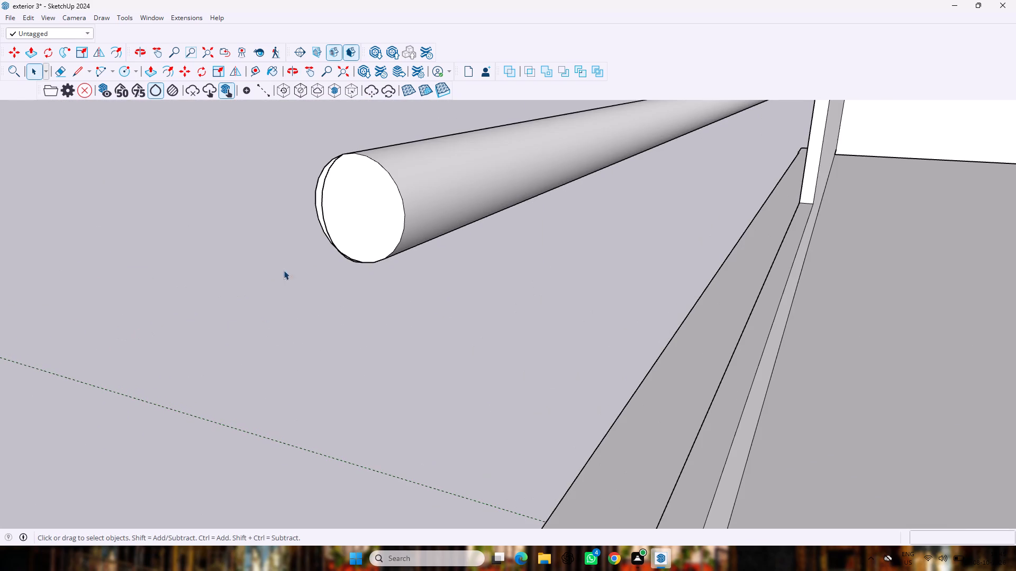
pyautogui.moveTo(333, 243); pyautogui.dragTo(297, 238, button='middle')
pyautogui.moveTo(256, 237); pyautogui.dragTo(219, 230, button='middle')
pyautogui.middleClick(216, 229)
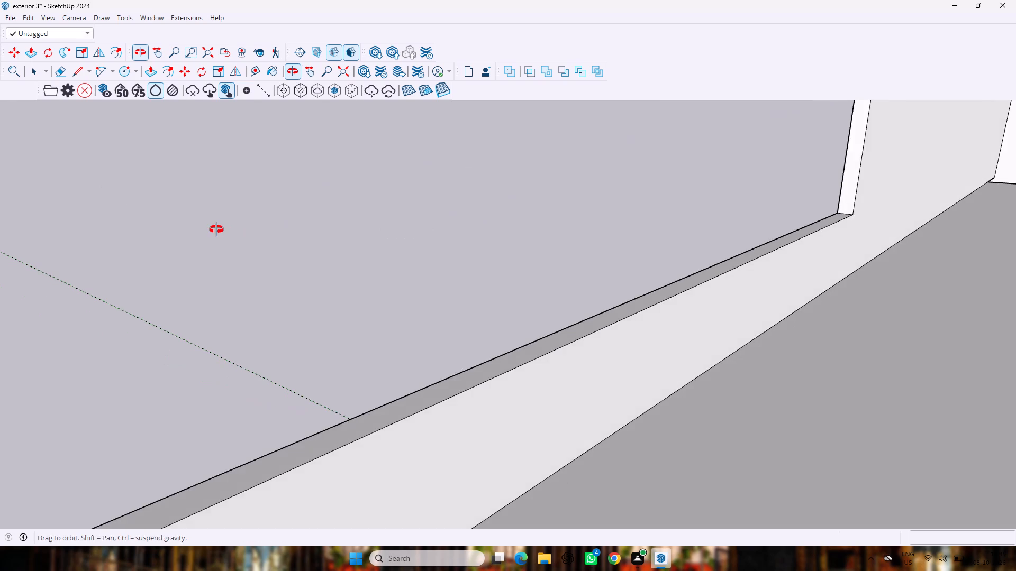
pyautogui.middleClick(231, 243)
pyautogui.scroll(-10, 234, 246)
pyautogui.scroll(2, 116, 213)
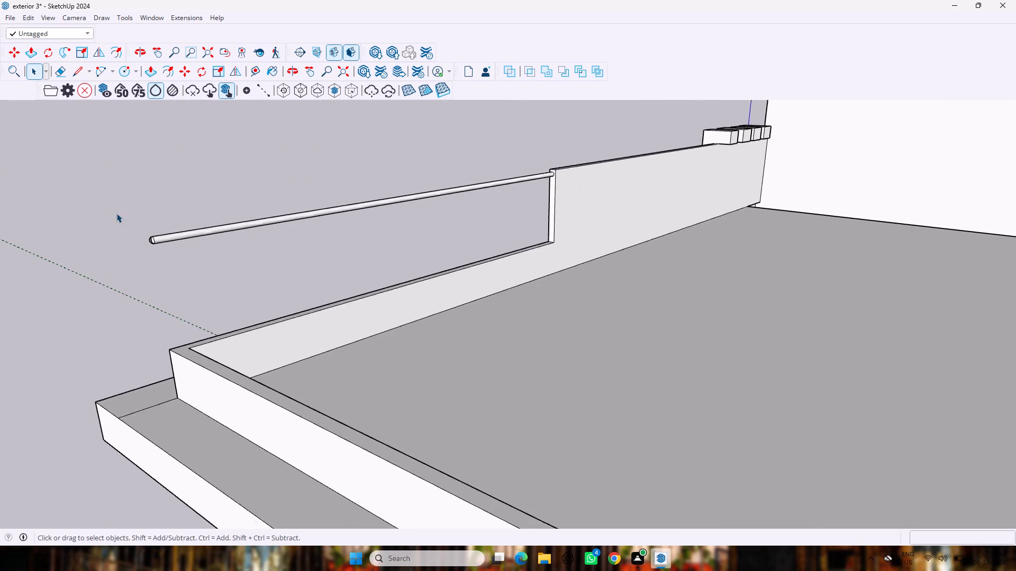
pyautogui.scroll(7, 116, 213)
pyautogui.scroll(3, 184, 253)
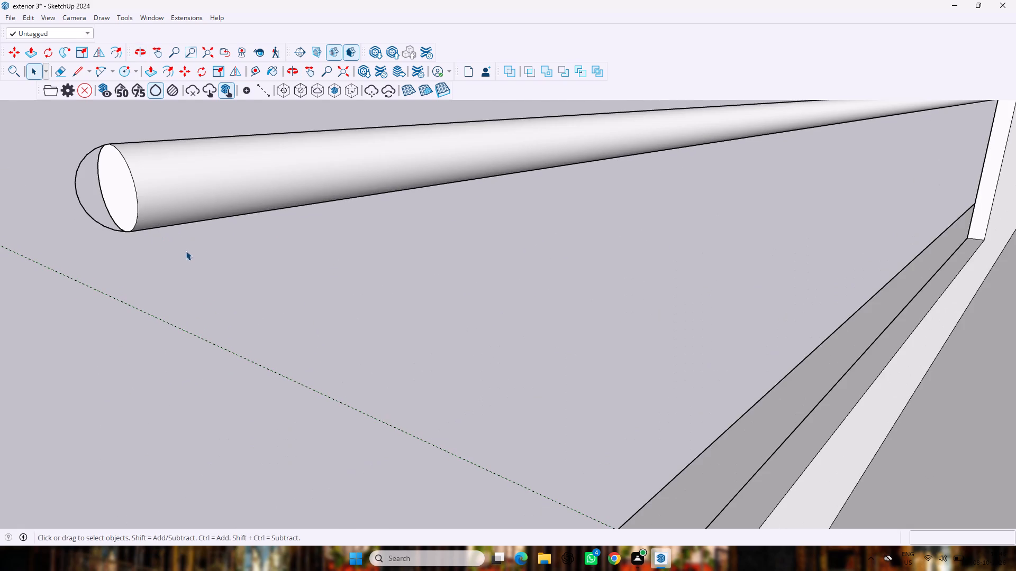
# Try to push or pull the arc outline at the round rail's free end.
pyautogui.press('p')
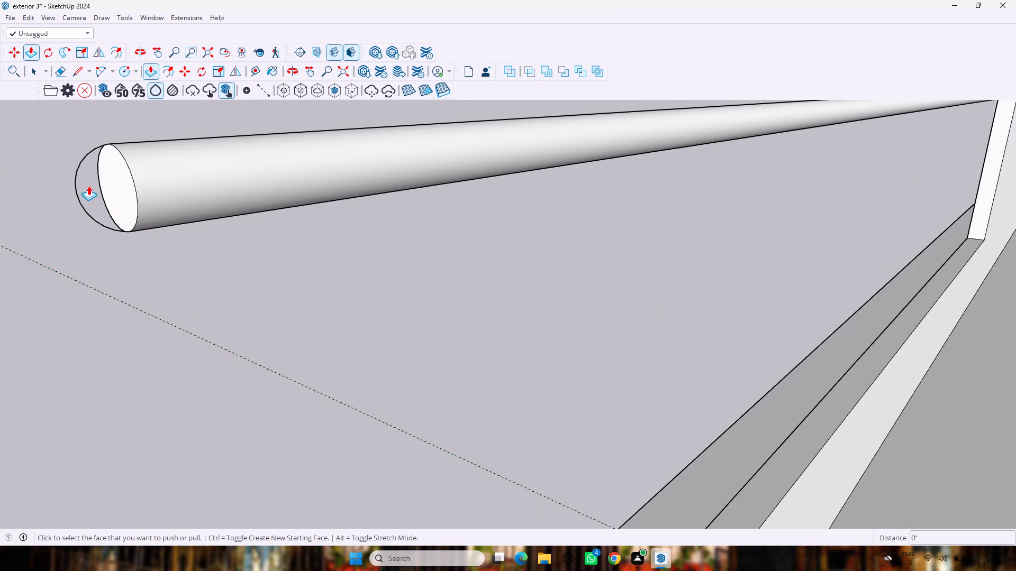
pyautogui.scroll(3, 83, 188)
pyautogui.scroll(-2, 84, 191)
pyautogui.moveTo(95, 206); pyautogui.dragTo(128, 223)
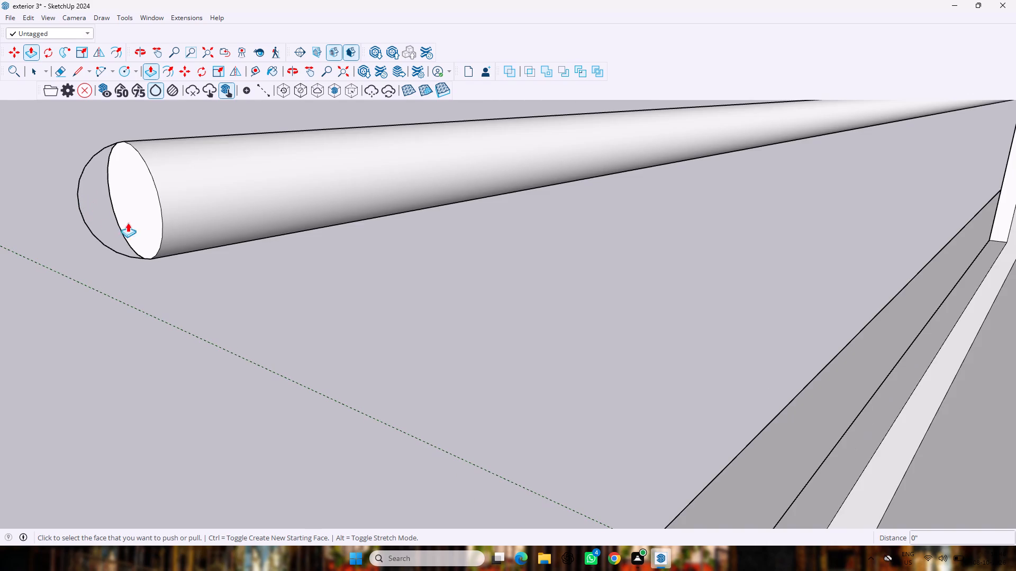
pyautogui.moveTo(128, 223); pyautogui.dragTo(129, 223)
# Examine the round rail's arc end from the front of the house and from above the terrace.
pyautogui.moveTo(101, 231); pyautogui.dragTo(506, 240, button='middle')
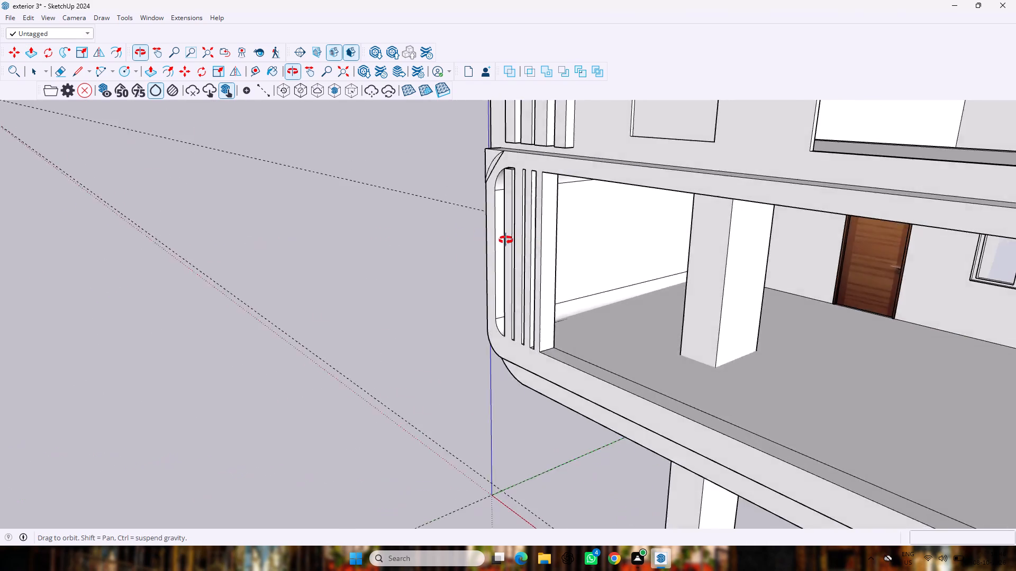
pyautogui.moveTo(506, 240); pyautogui.dragTo(702, 232, button='middle')
pyautogui.scroll(-7, 794, 191)
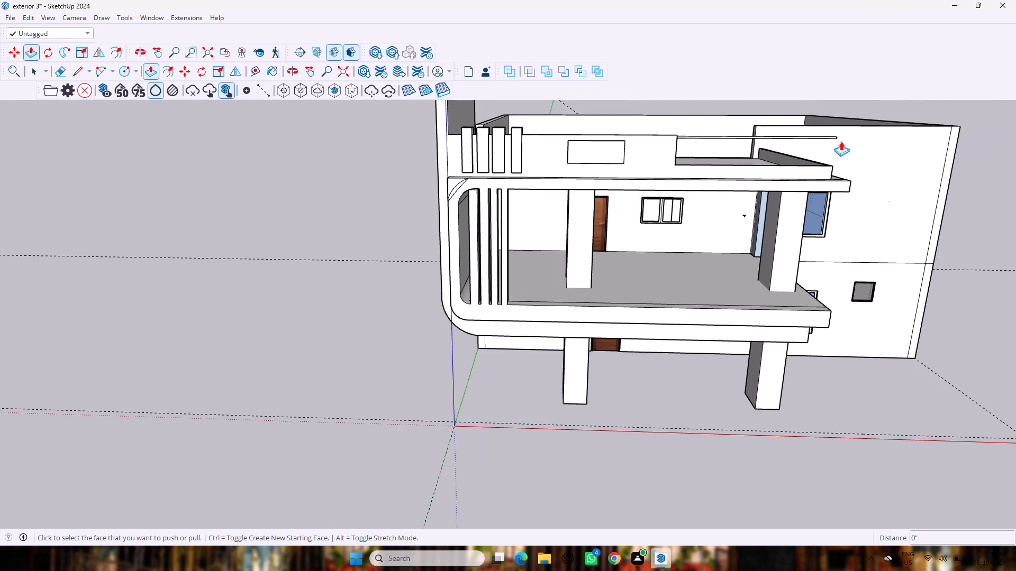
pyautogui.scroll(7, 843, 133)
pyautogui.scroll(7, 799, 186)
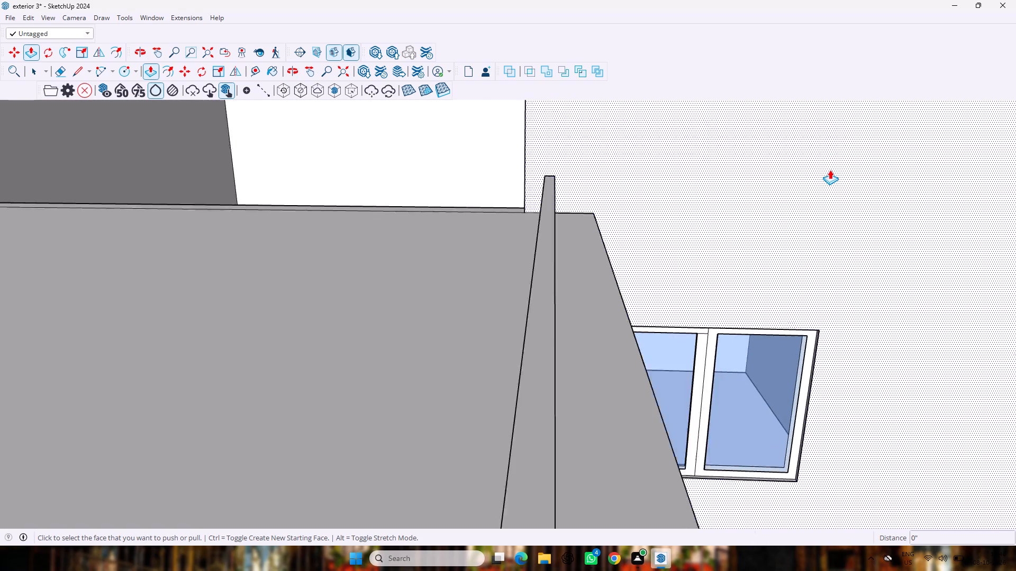
pyautogui.scroll(2, 830, 170)
pyautogui.scroll(-4, 830, 168)
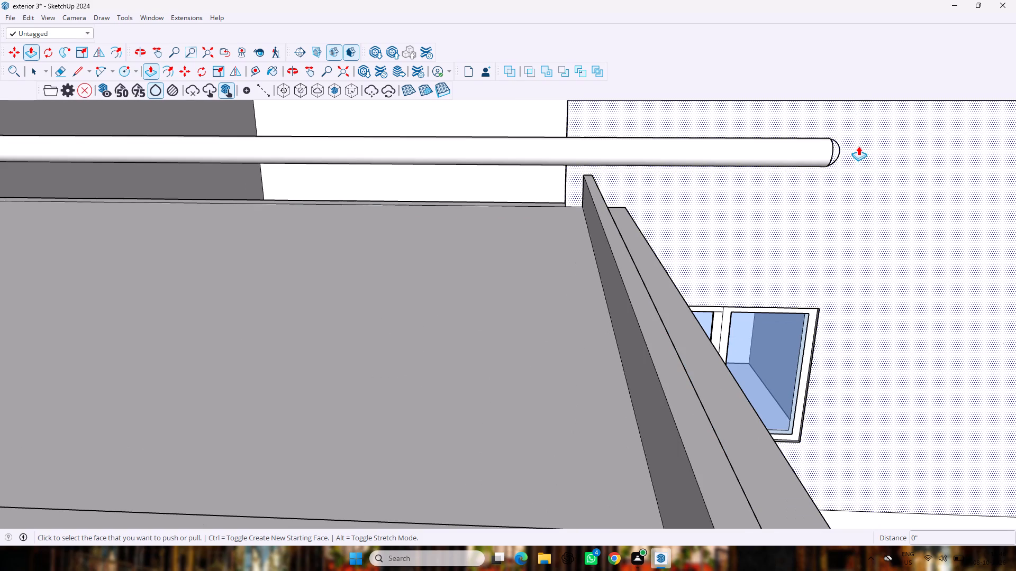
pyautogui.moveTo(858, 143); pyautogui.dragTo(840, 145, button='middle')
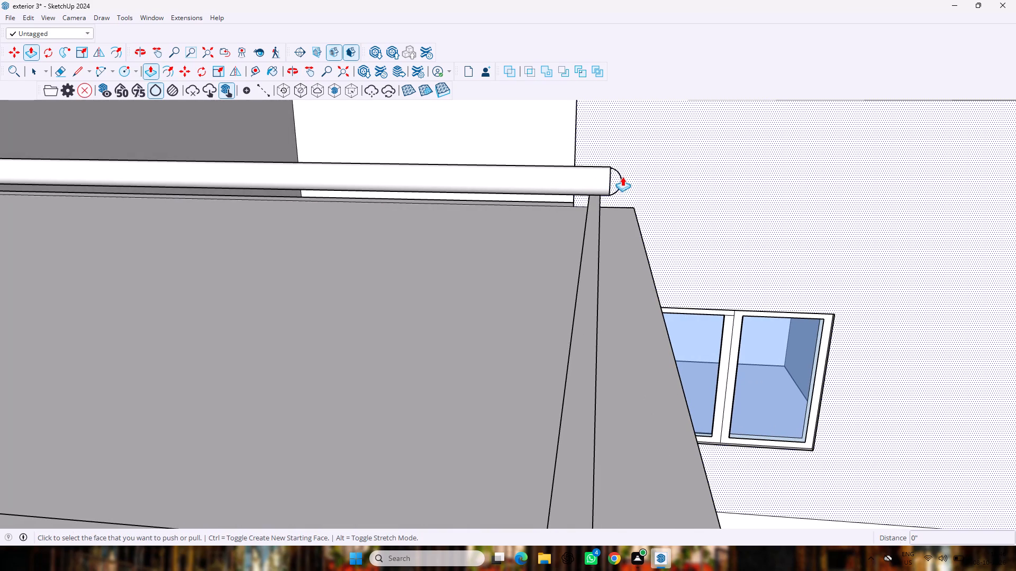
# Undo the rail's end arc and all its Push/Pull extensions, back to the short parapet wall's end face.
pyautogui.hotkey('ctrl', 'z')
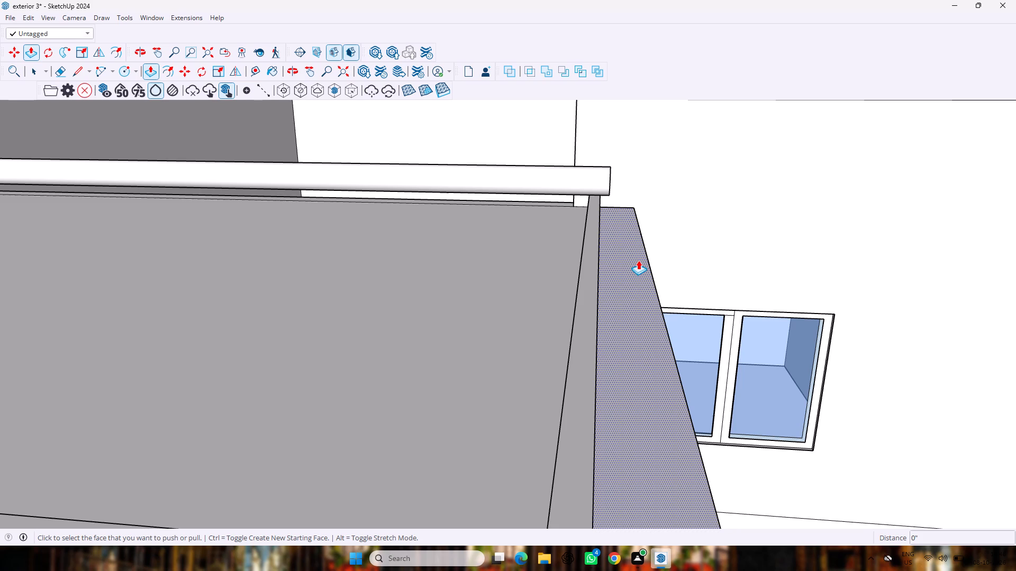
pyautogui.scroll(-4, 639, 259)
pyautogui.moveTo(707, 277); pyautogui.dragTo(682, 276, button='middle')
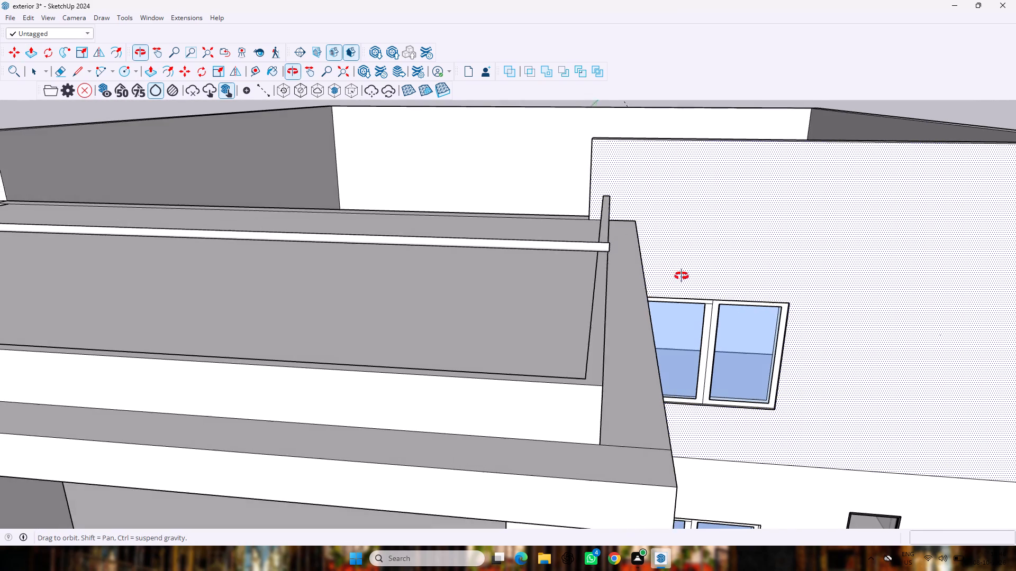
pyautogui.moveTo(682, 276); pyautogui.dragTo(639, 270, button='middle')
pyautogui.middleClick(639, 270)
pyautogui.scroll(-3, 637, 271)
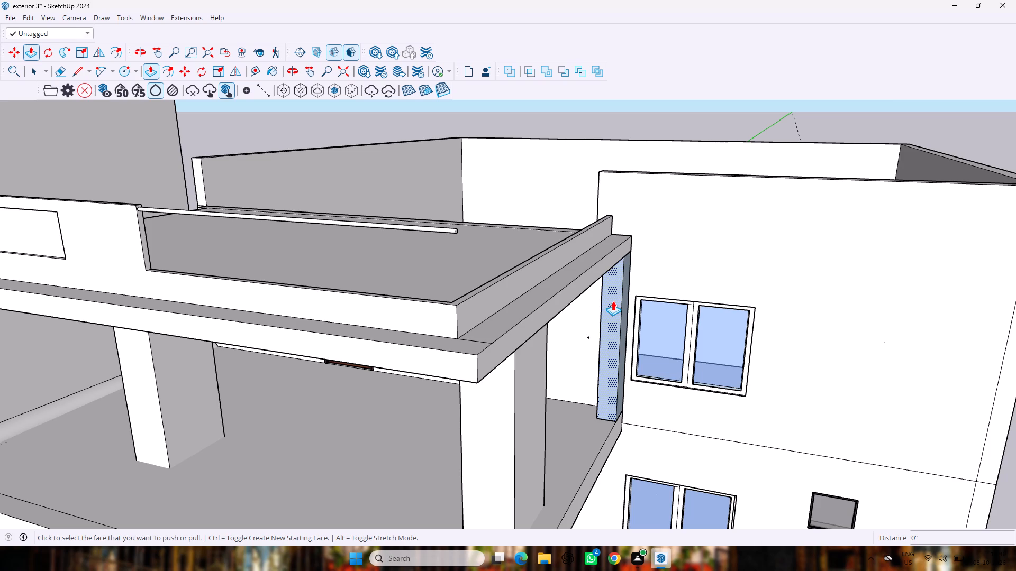
pyautogui.hotkey('ctrl', 'z')
pyautogui.hotkey('ctrl', 'z')
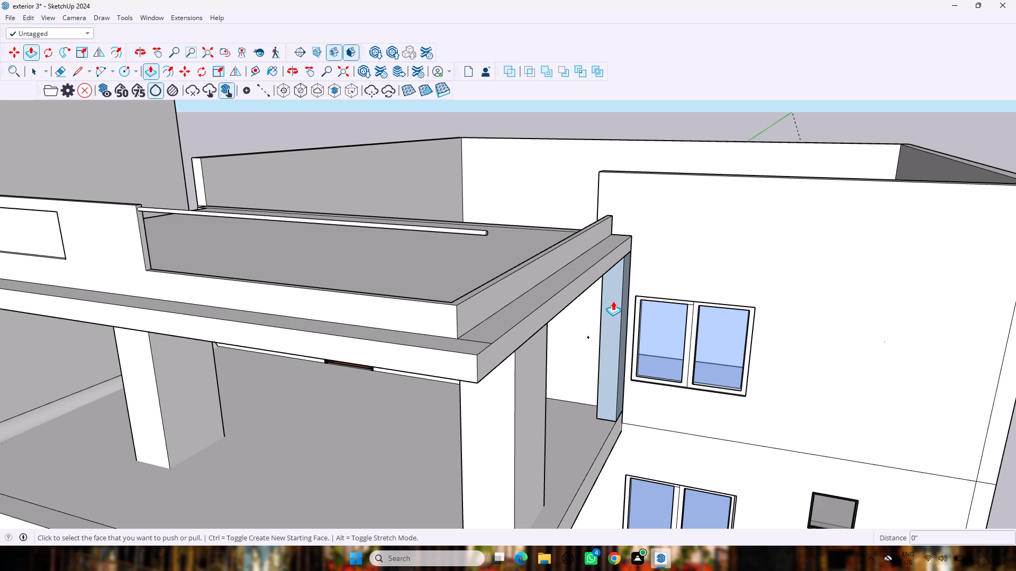
pyautogui.hotkey('ctrl', 'z')
pyautogui.hotkey('ctrl', 'z')
pyautogui.hotkey('ctrl', 'z')
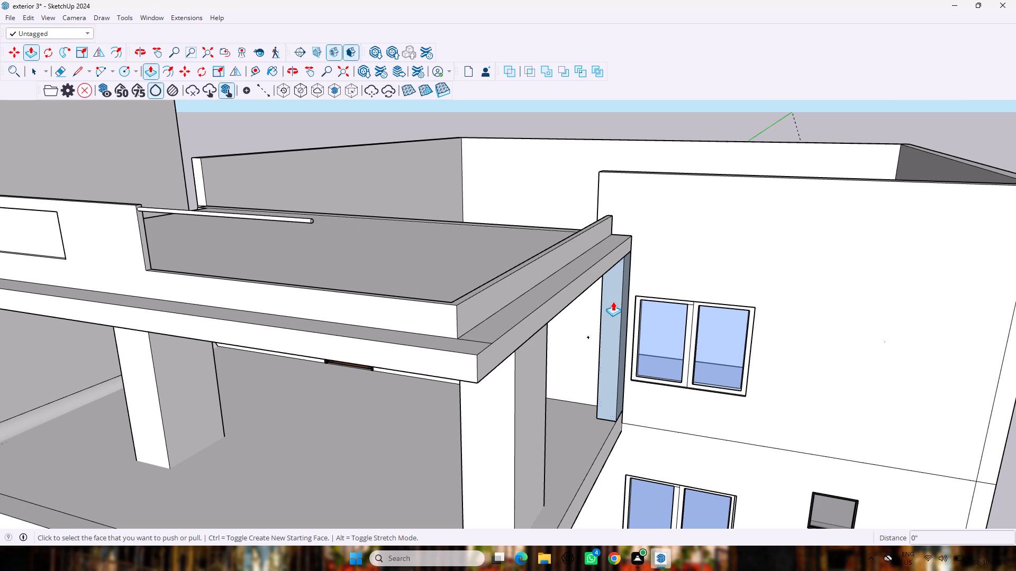
pyautogui.hotkey('ctrl', 'z')
pyautogui.hotkey('ctrl', 'z')
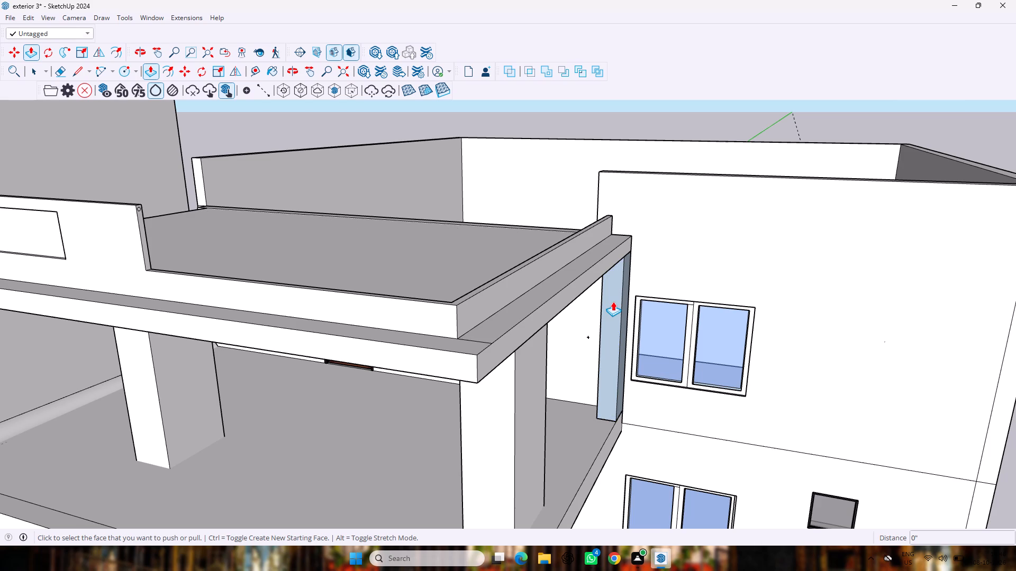
pyautogui.press('space')
# Lower the top of the open-topped block's perimeter walls beside the terrace by 2' 3" with Push/Pull.
pyautogui.scroll(-9, 620, 304)
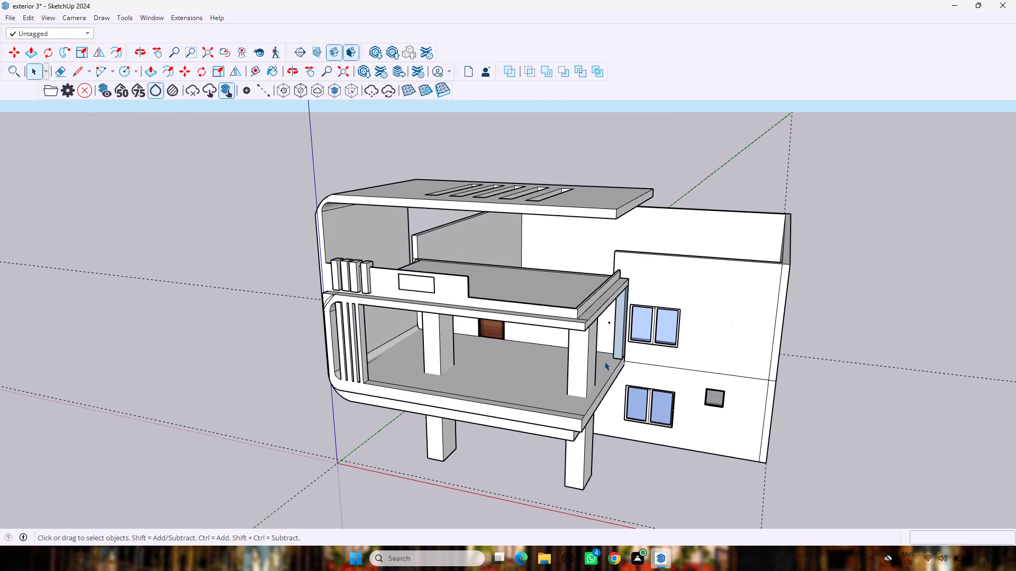
pyautogui.press('p')
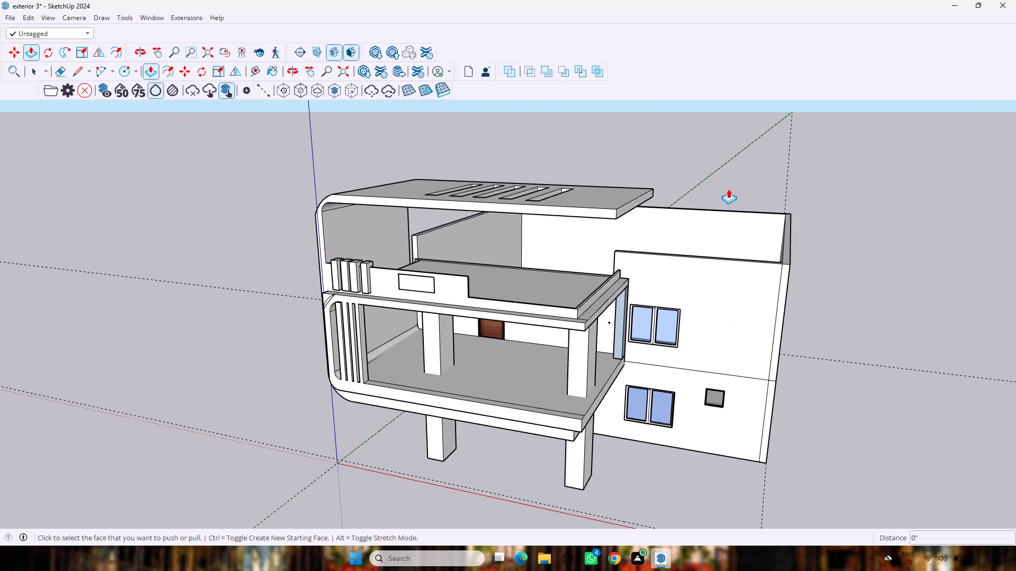
pyautogui.moveTo(728, 189); pyautogui.dragTo(375, 282, button='middle')
pyautogui.scroll(2, 589, 368)
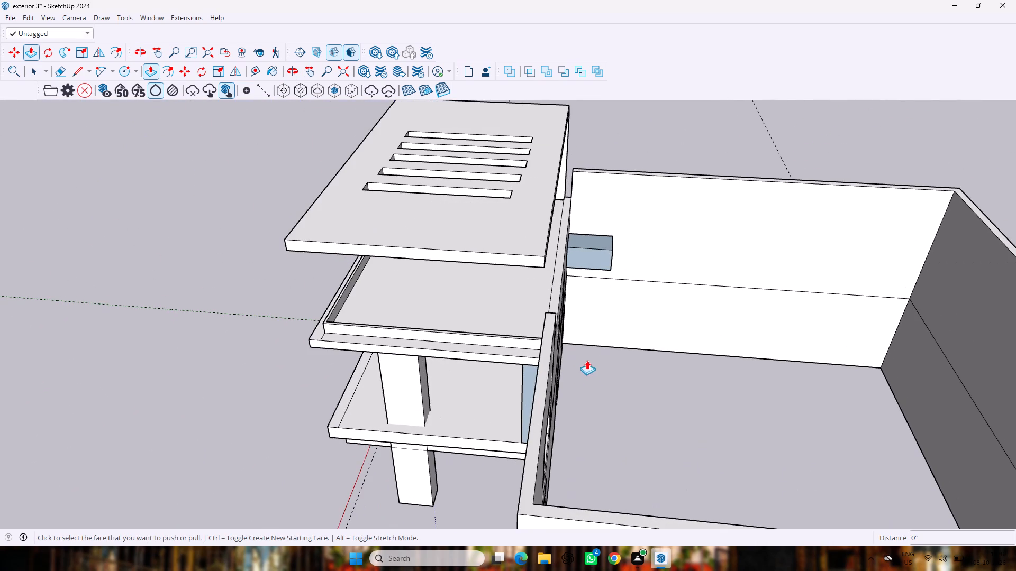
pyautogui.moveTo(543, 345); pyautogui.dragTo(543, 379)
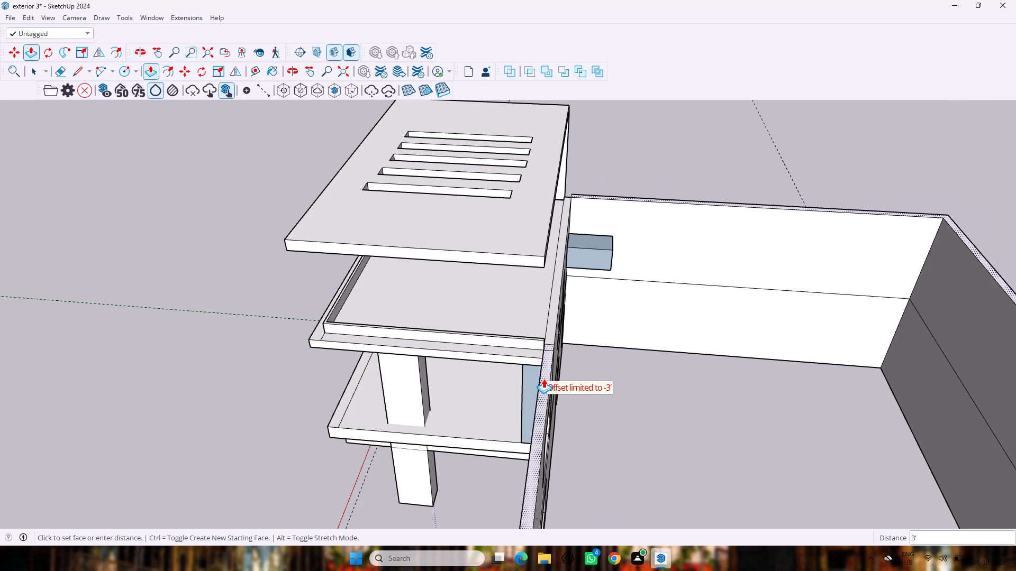
pyautogui.moveTo(543, 379); pyautogui.dragTo(536, 368)
# Raise the top face of the same perimeter walls by about 2 1/8", near the terrace parapet's height.
pyautogui.moveTo(516, 329); pyautogui.dragTo(603, 338, button='middle')
pyautogui.scroll(6, 598, 326)
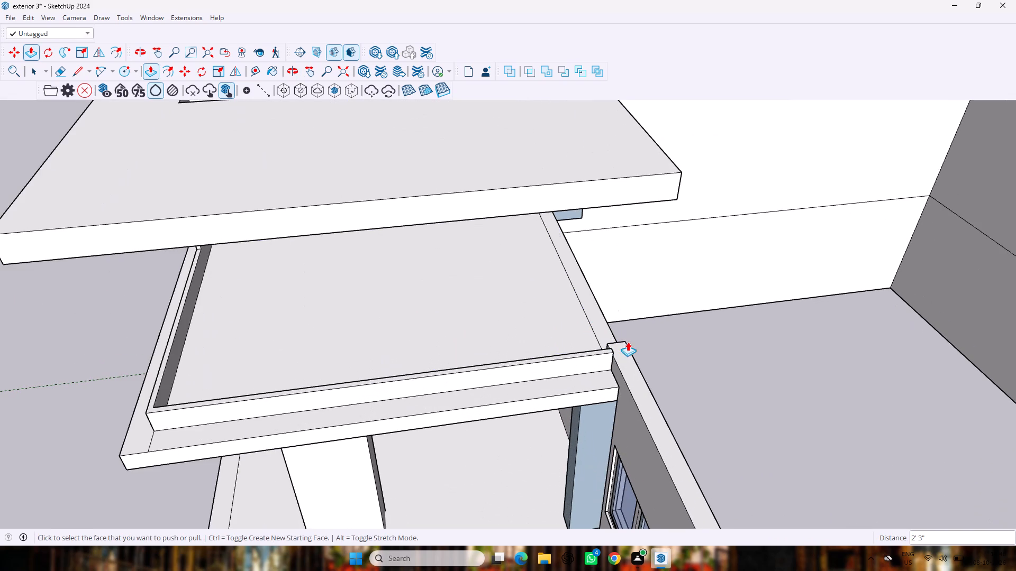
pyautogui.moveTo(627, 360); pyautogui.dragTo(601, 345)
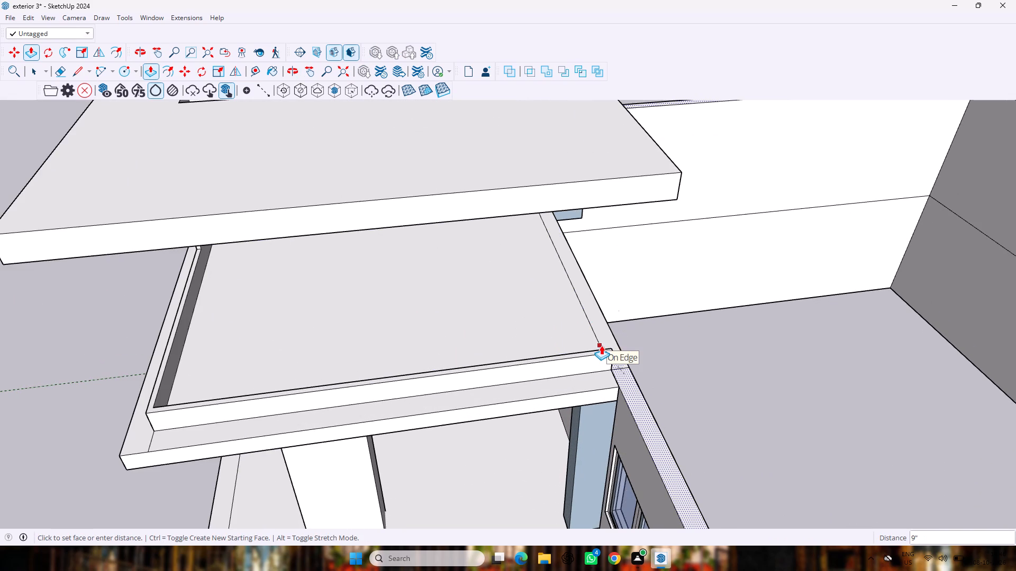
pyautogui.moveTo(601, 345); pyautogui.dragTo(611, 353)
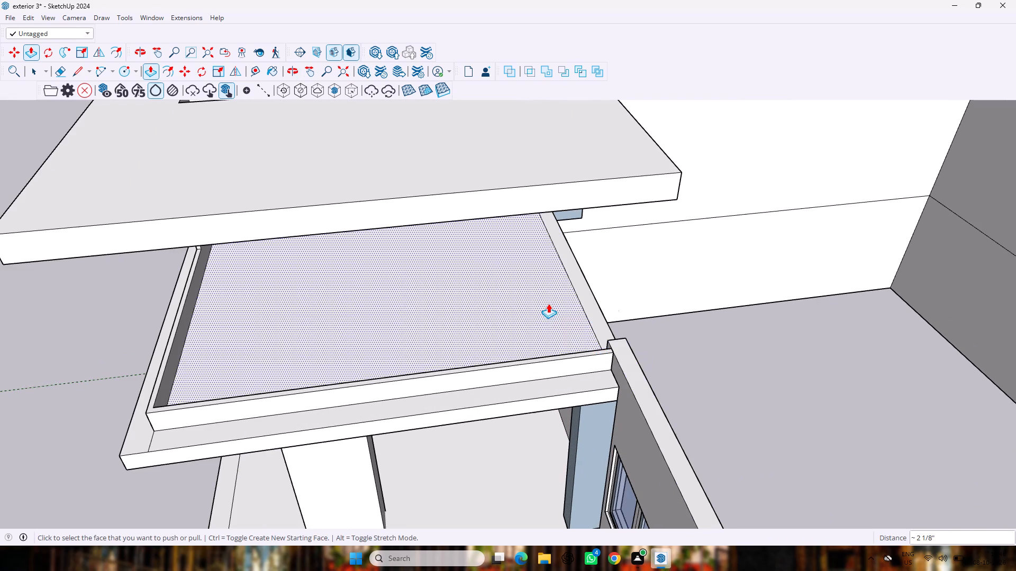
# Check the height of the block's perimeter walls against the terrace parapet from the front of the house.
pyautogui.scroll(-3, 546, 300)
pyautogui.moveTo(464, 307); pyautogui.dragTo(731, 218, button='middle')
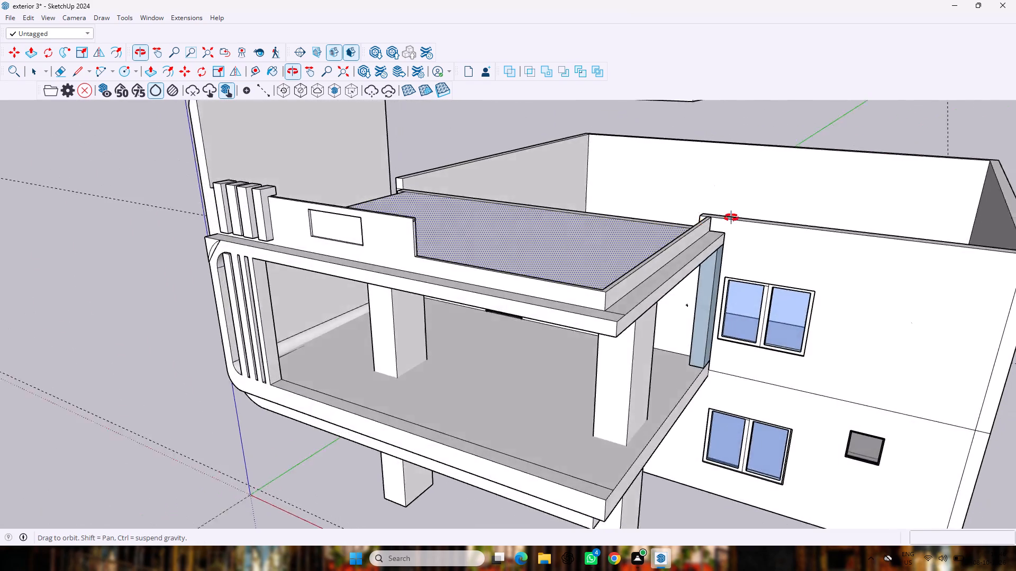
pyautogui.moveTo(731, 218); pyautogui.dragTo(767, 254, button='middle')
pyautogui.press('space')
pyautogui.scroll(-1, 764, 249)
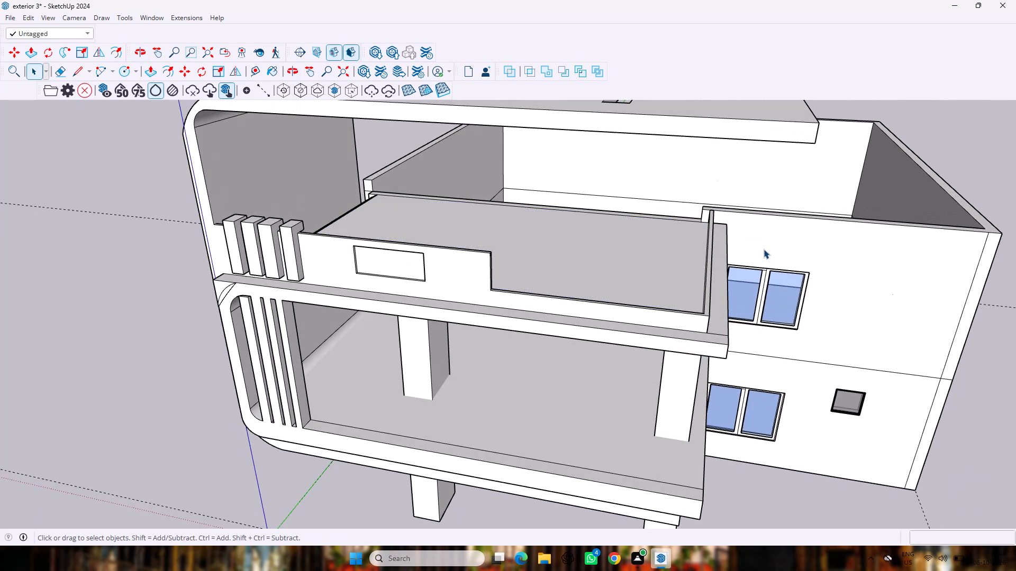
pyautogui.scroll(-2, 764, 249)
pyautogui.moveTo(740, 344); pyautogui.dragTo(721, 274, button='middle')
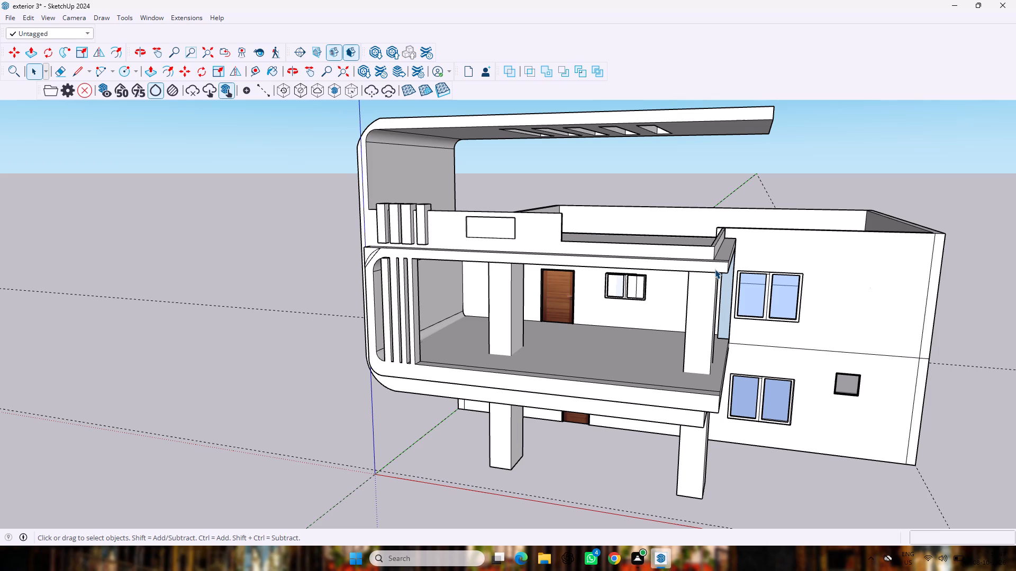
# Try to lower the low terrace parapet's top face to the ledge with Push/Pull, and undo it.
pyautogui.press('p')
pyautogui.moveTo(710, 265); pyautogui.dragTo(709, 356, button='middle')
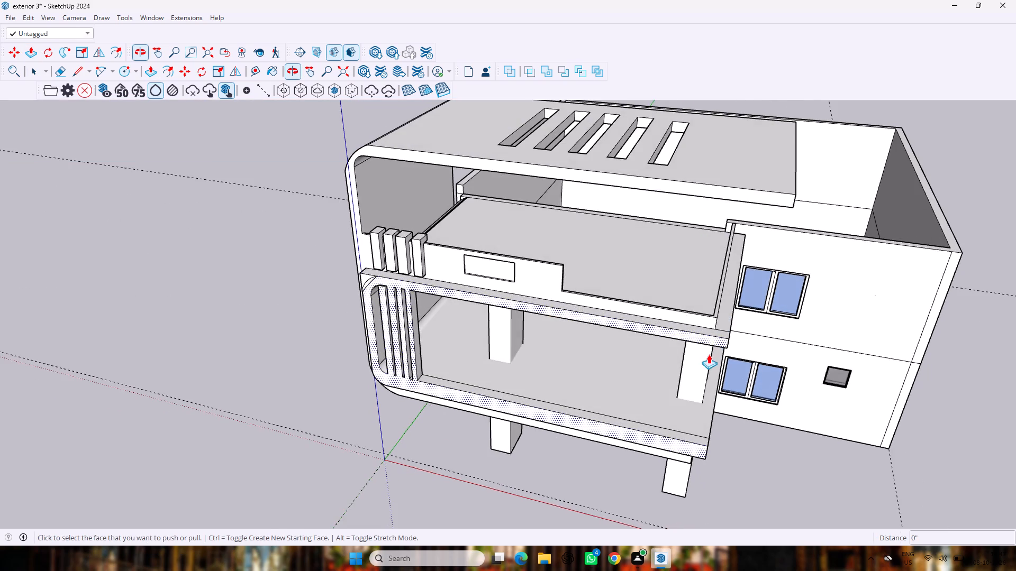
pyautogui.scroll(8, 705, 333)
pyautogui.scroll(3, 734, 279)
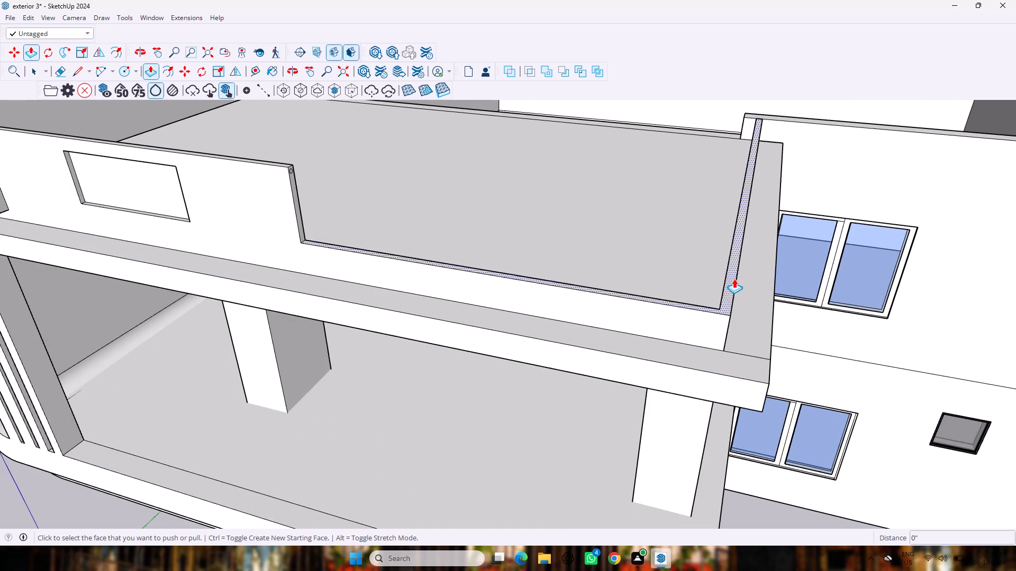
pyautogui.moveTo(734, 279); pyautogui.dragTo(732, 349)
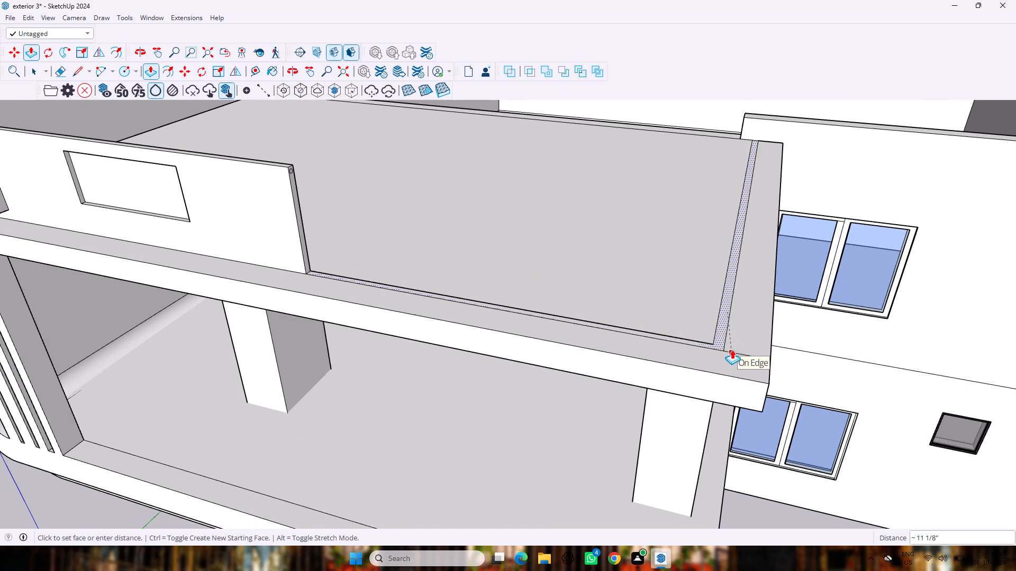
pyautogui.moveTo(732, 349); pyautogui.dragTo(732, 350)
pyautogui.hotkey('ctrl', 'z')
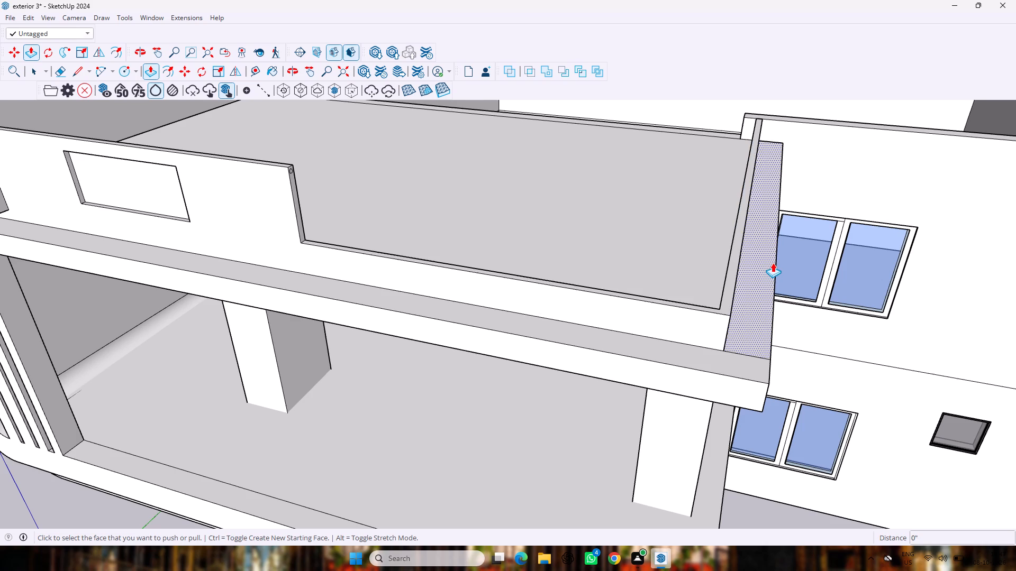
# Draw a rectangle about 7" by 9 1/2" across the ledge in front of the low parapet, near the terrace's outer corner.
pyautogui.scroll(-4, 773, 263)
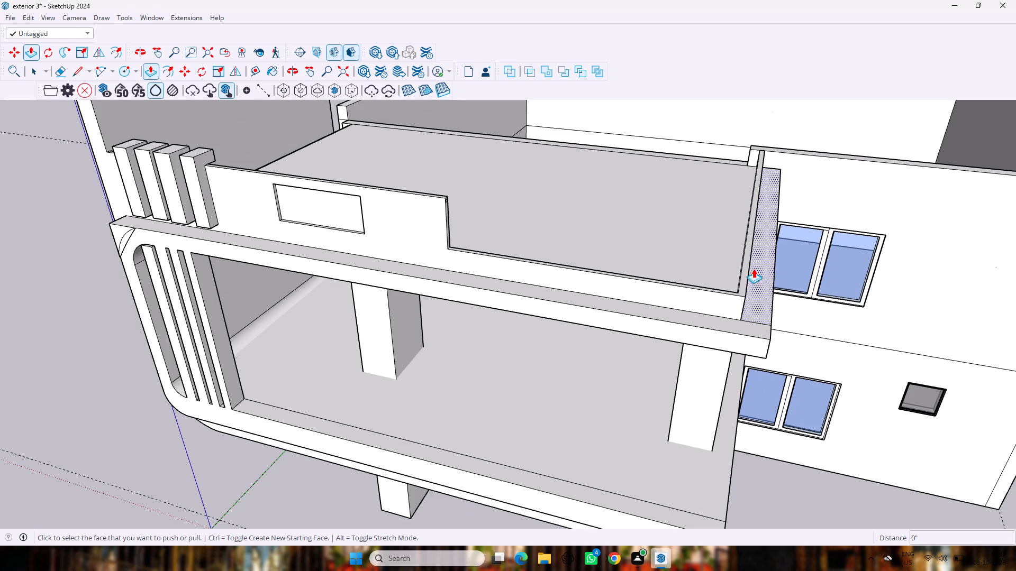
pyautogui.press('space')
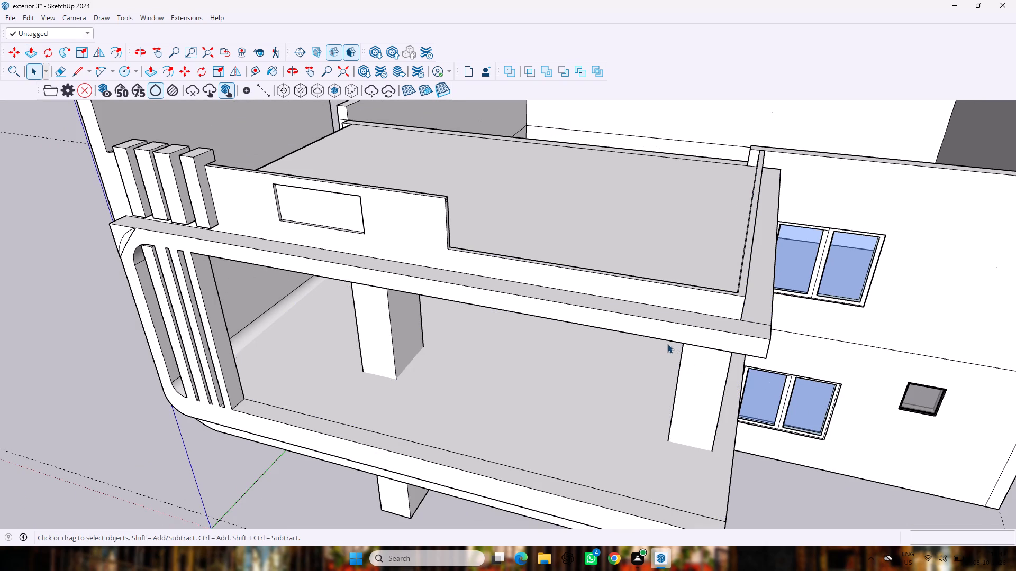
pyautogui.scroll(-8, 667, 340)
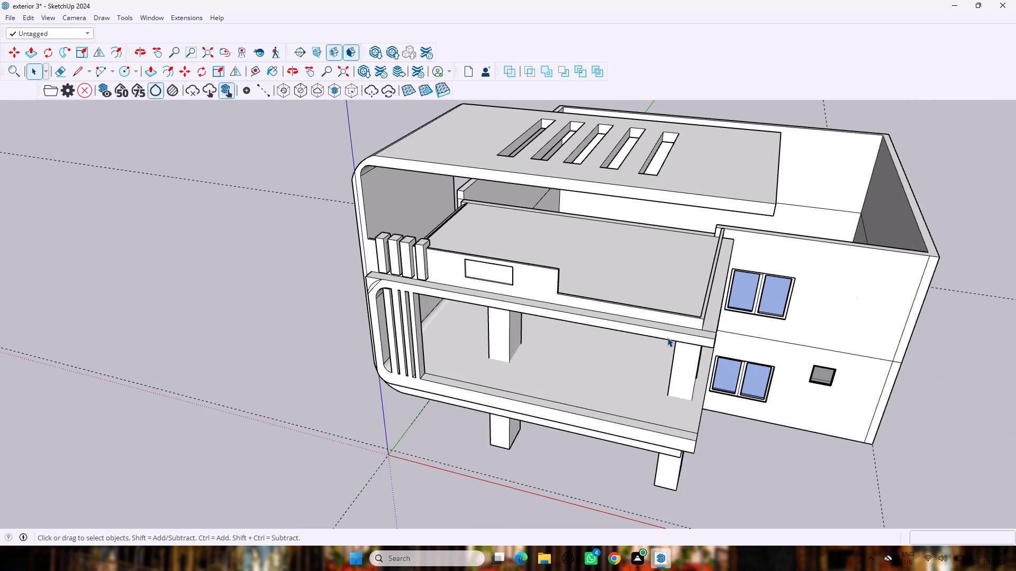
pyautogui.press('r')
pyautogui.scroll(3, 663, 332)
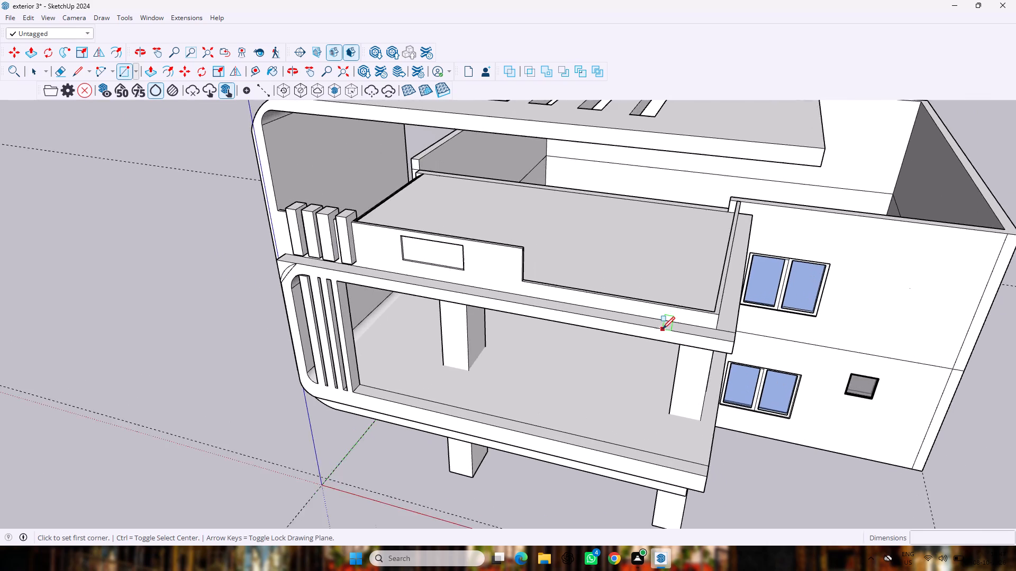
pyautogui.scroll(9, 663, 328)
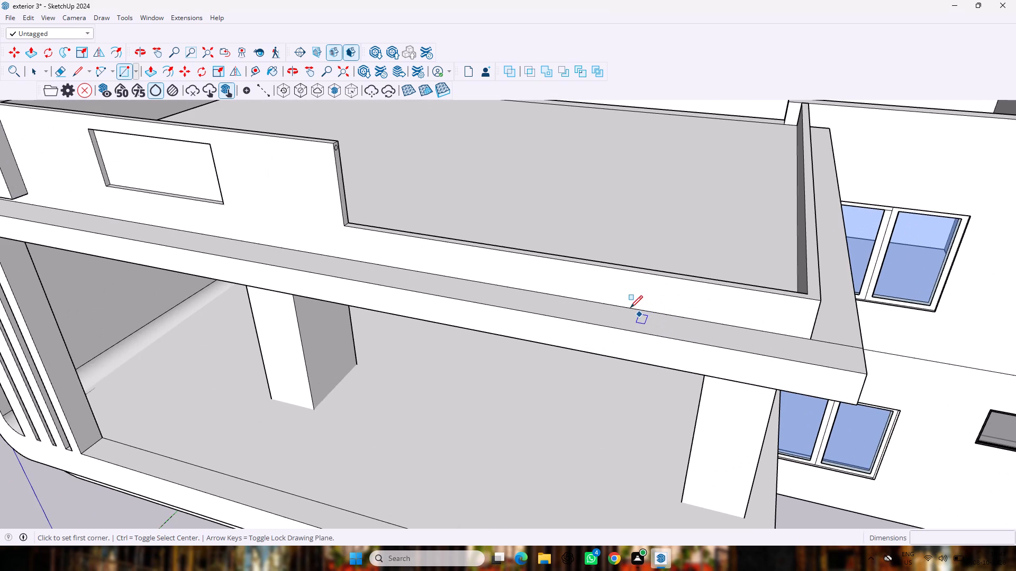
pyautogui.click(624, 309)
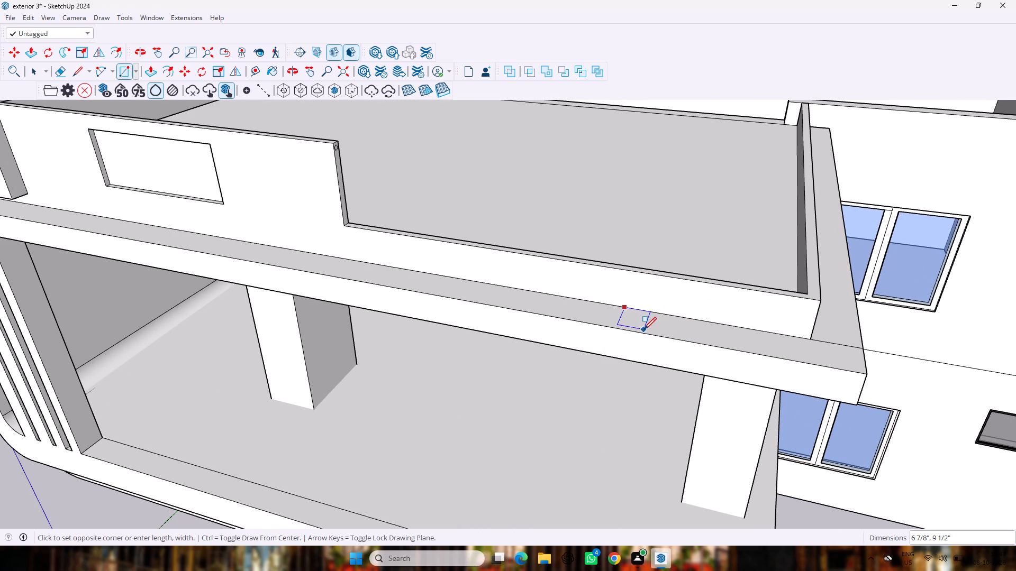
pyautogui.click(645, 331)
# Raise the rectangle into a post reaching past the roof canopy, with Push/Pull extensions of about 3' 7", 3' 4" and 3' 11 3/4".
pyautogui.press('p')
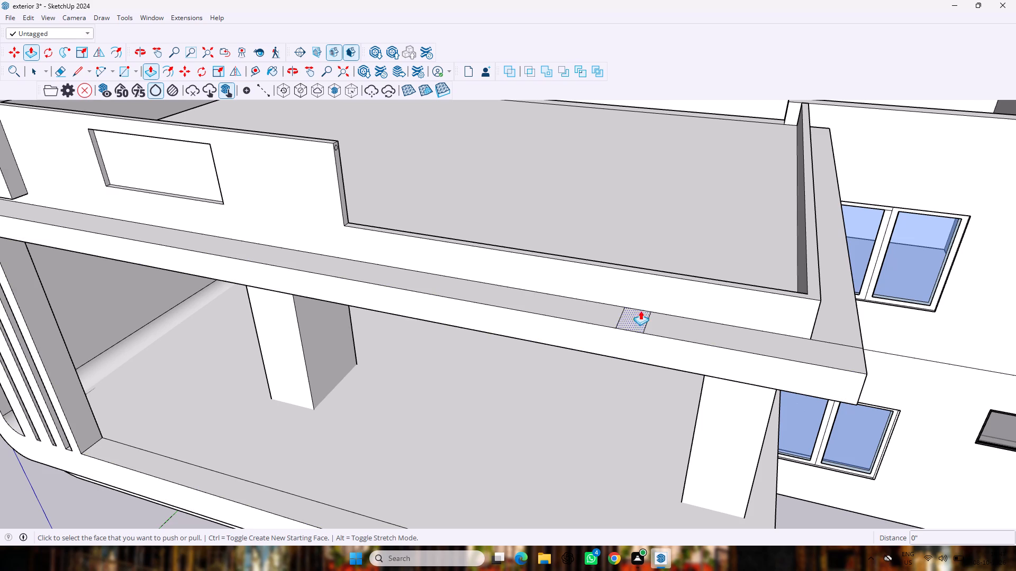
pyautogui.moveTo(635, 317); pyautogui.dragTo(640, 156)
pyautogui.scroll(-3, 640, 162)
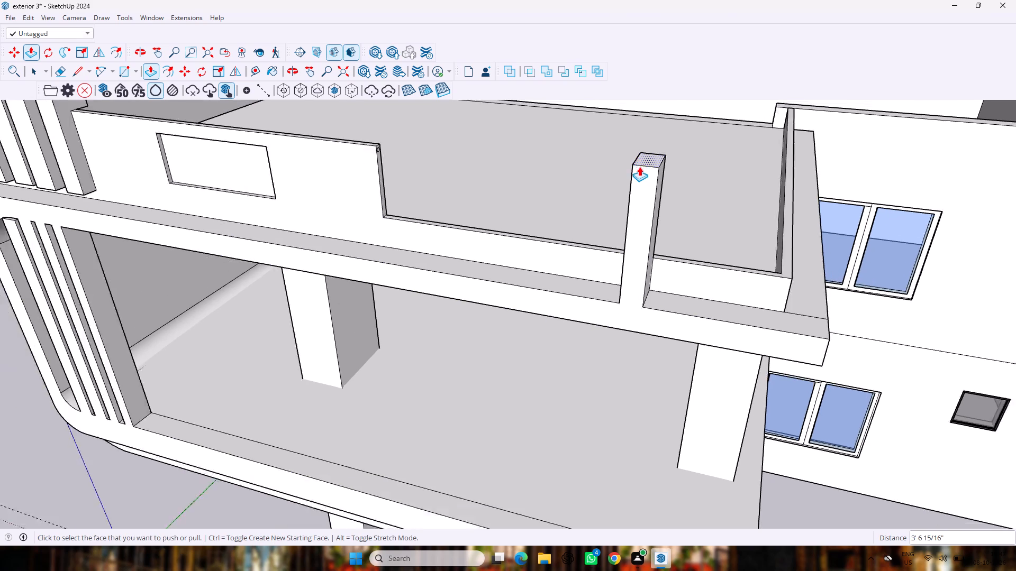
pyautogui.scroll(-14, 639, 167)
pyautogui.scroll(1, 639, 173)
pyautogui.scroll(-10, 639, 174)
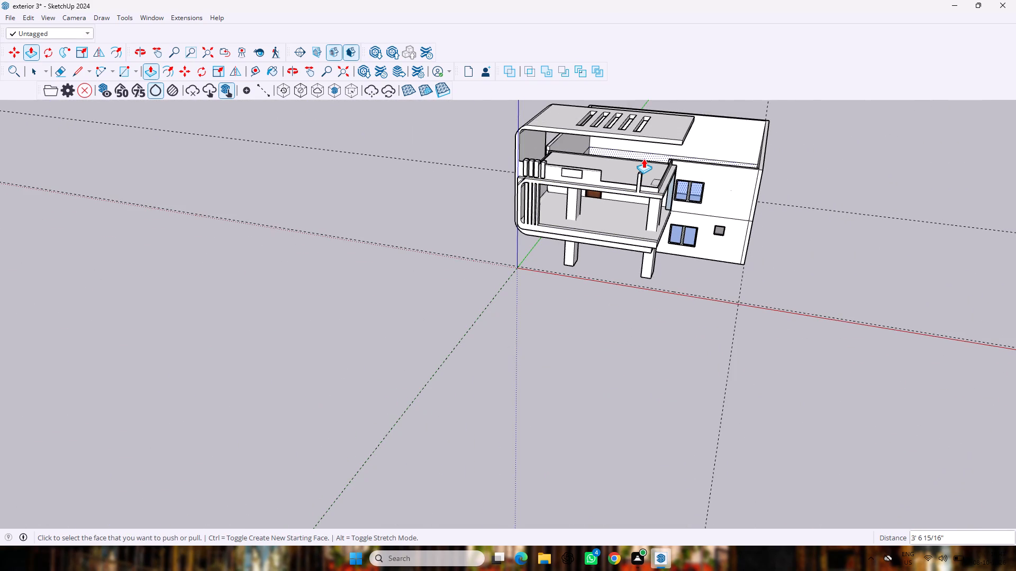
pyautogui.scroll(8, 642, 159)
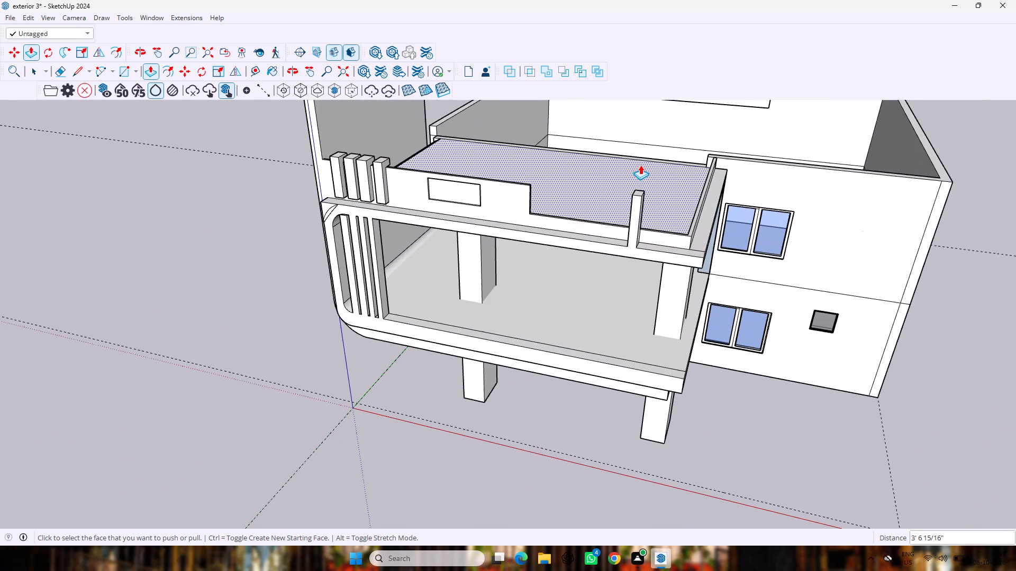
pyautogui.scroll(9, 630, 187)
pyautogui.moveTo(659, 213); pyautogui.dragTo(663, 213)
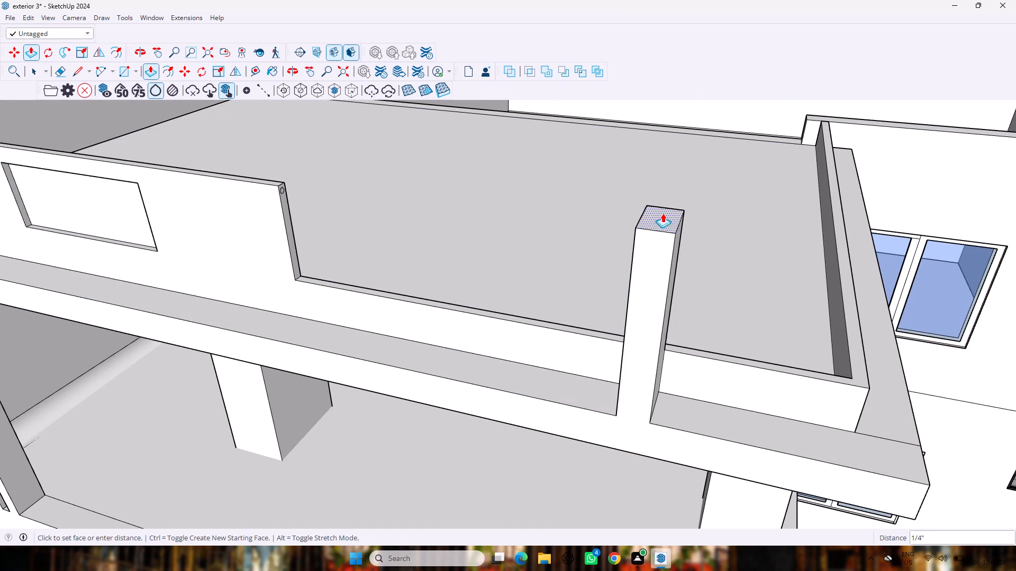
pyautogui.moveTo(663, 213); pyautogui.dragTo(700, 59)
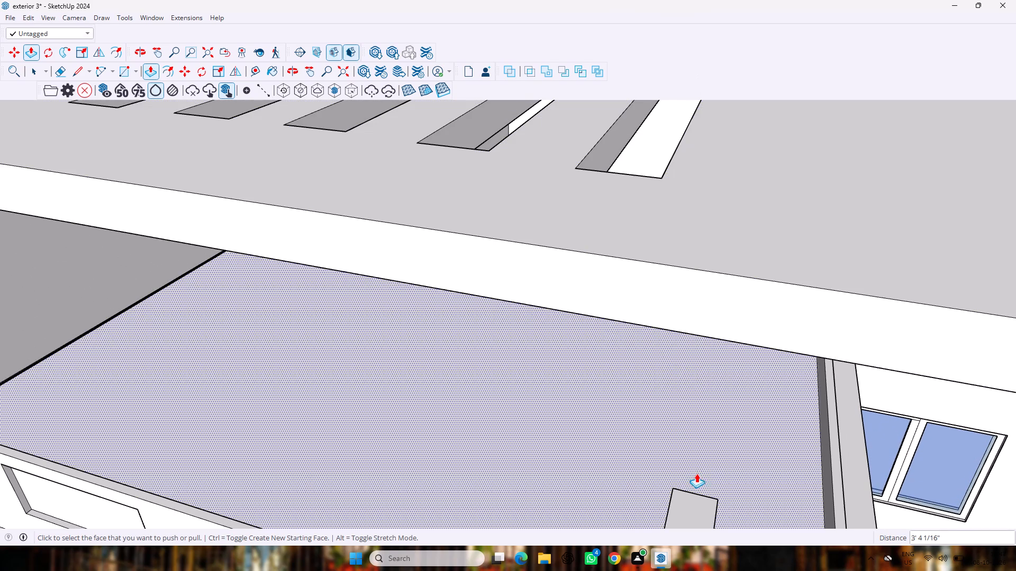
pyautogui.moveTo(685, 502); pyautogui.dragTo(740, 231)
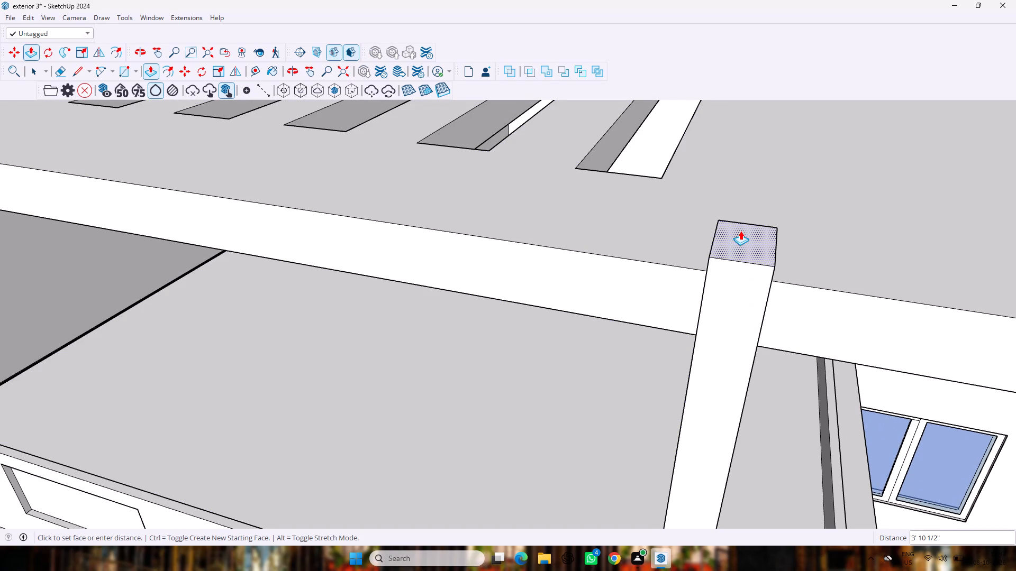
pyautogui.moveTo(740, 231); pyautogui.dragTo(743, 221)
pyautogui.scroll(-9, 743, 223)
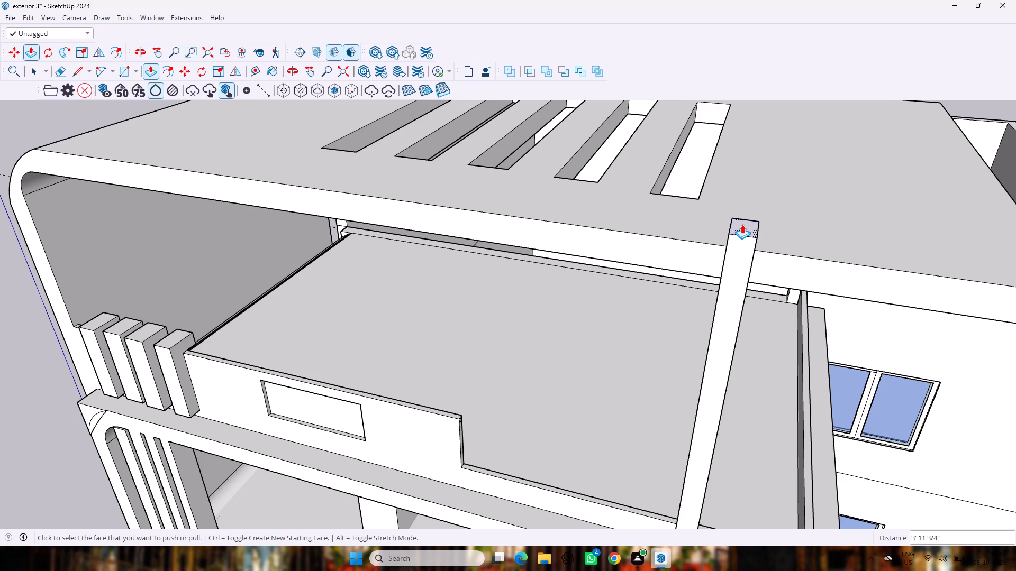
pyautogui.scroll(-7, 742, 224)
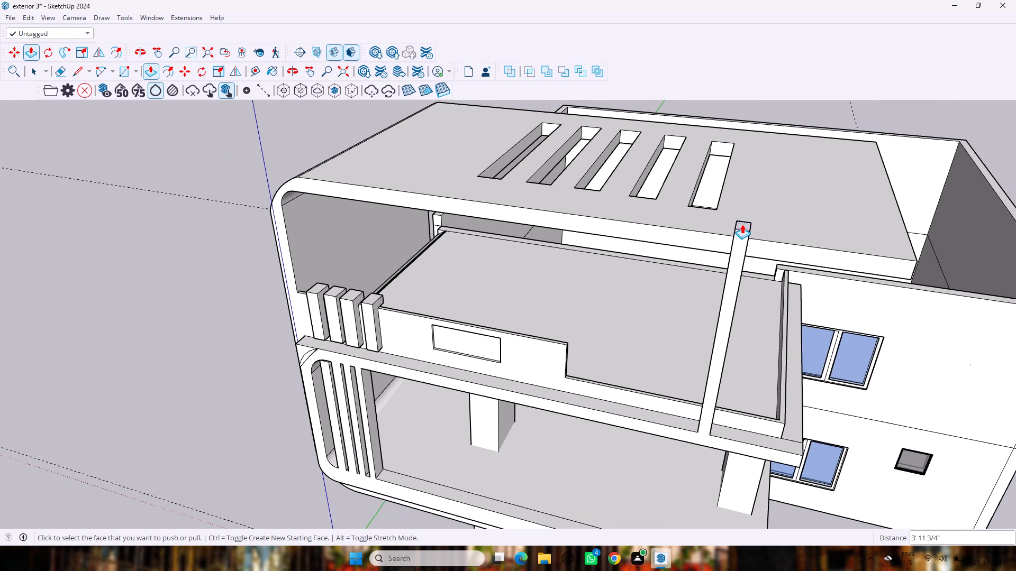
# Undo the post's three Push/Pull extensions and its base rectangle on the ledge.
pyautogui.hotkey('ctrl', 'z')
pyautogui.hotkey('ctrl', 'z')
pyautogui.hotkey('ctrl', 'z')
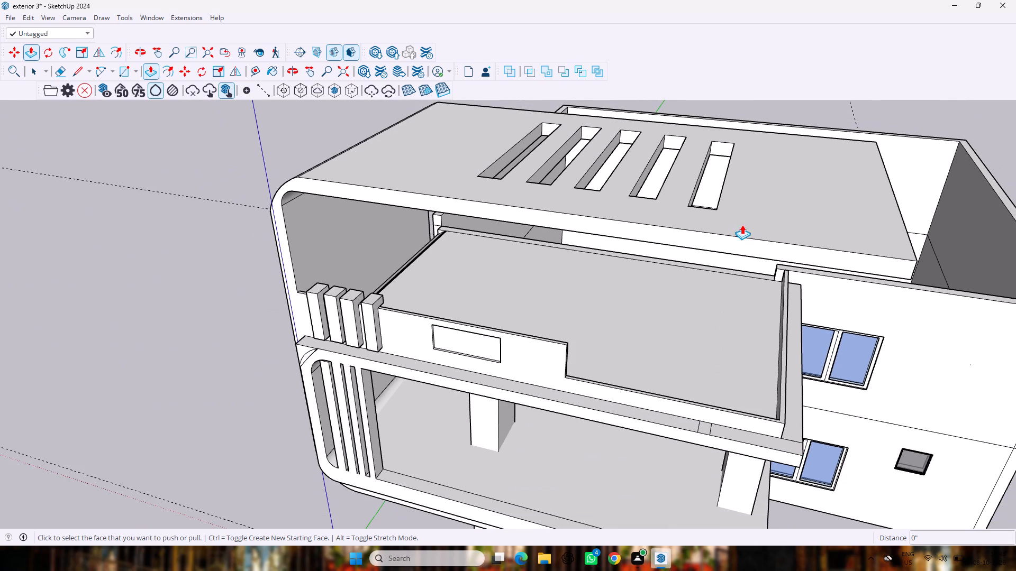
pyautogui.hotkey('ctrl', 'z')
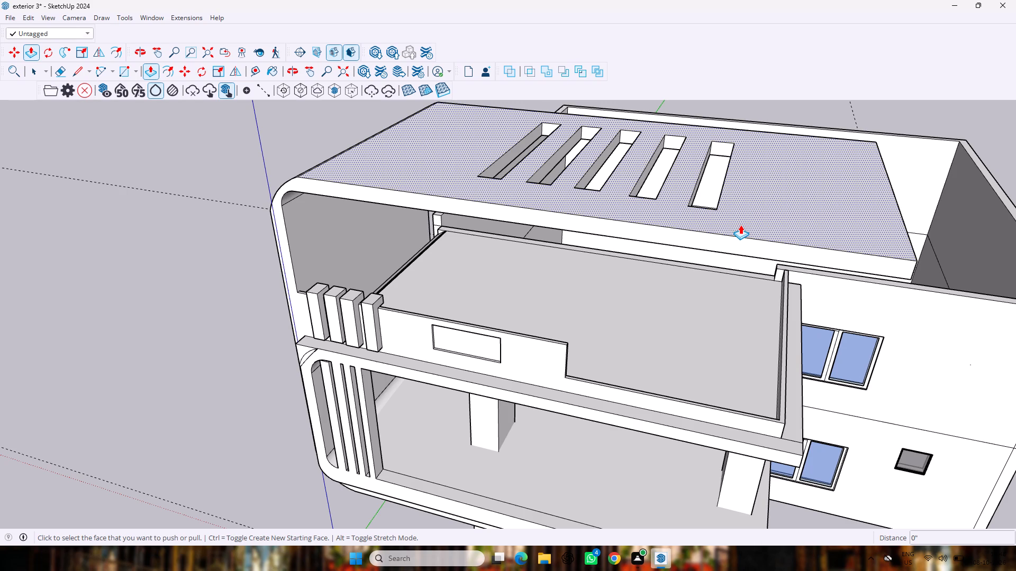
# Pull the continuous front face of the roof canopy, side wall and parapet slightly outward with Push/Pull.
pyautogui.moveTo(700, 233); pyautogui.dragTo(701, 254)
pyautogui.press('space')
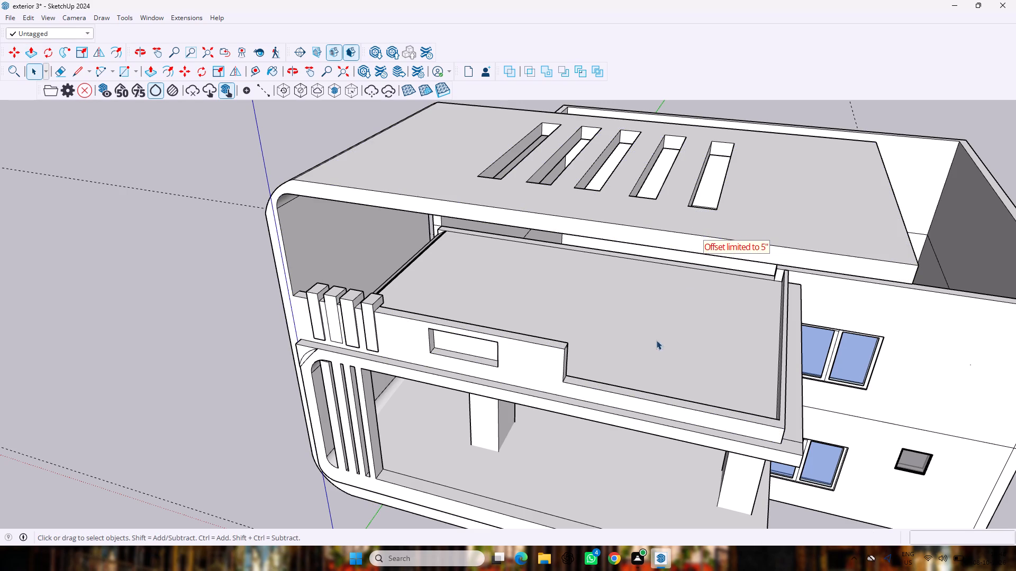
# Draw a square about 6 3/8" by 6 3/8" on the narrow ledge in front of the low parapet, near the outer corner.
pyautogui.scroll(3, 677, 350)
pyautogui.scroll(-2, 680, 334)
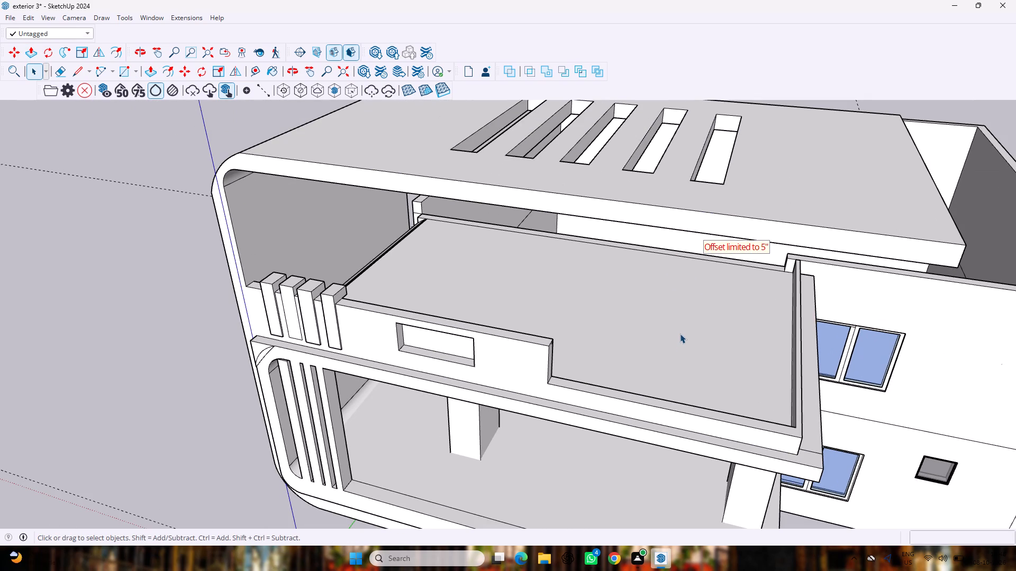
pyautogui.scroll(2, 685, 340)
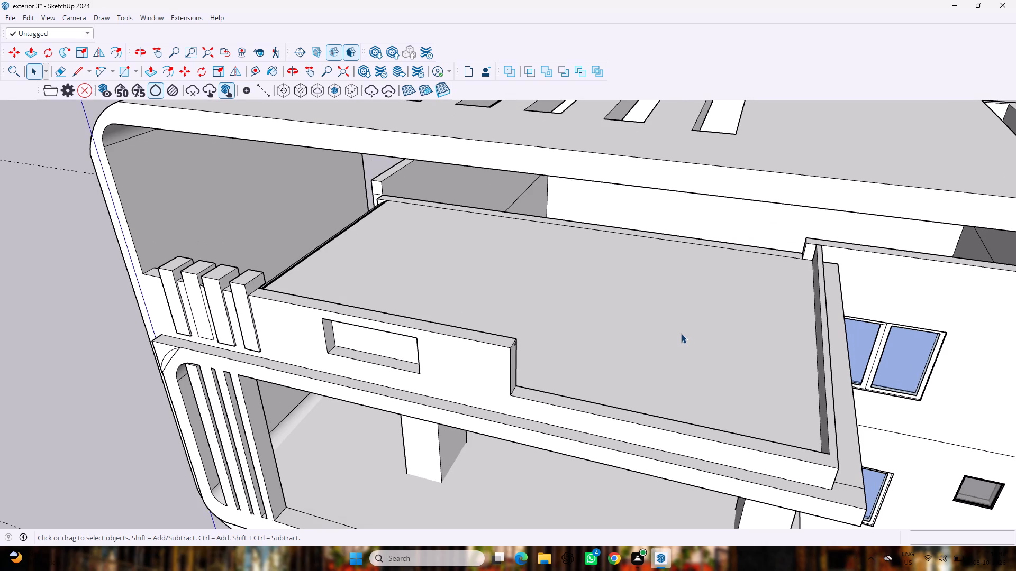
pyautogui.press('r')
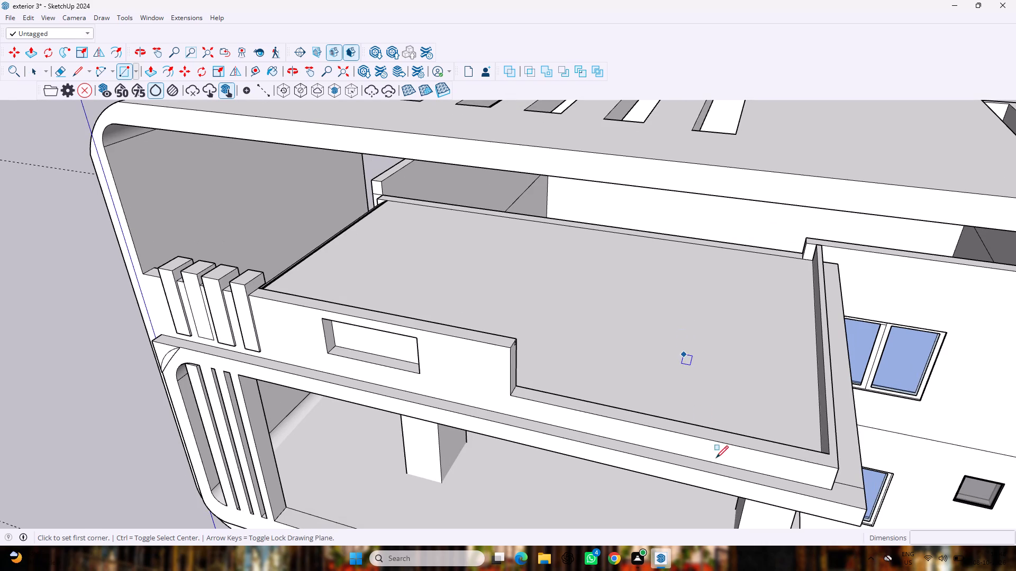
pyautogui.click(726, 464)
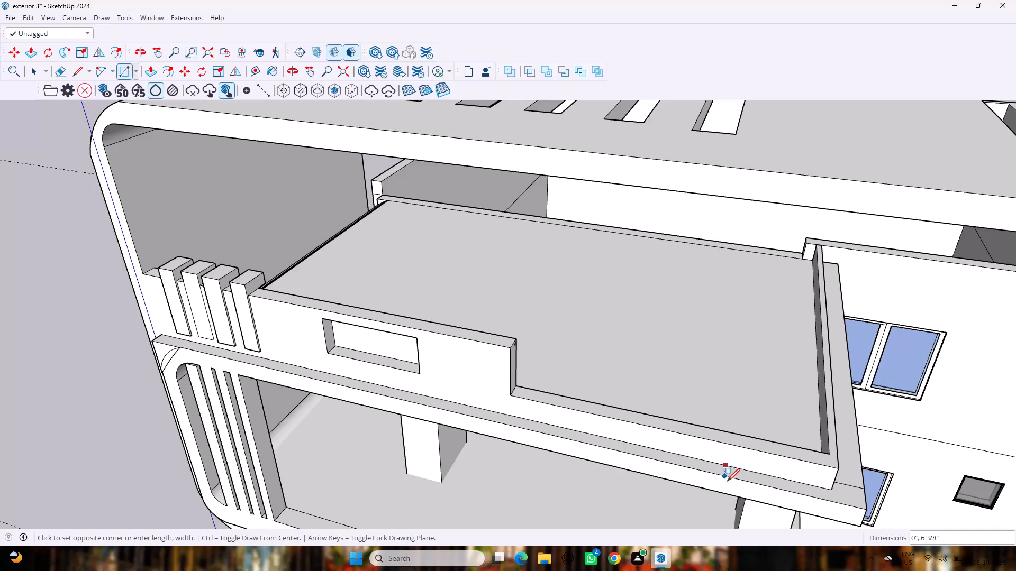
pyautogui.click(742, 481)
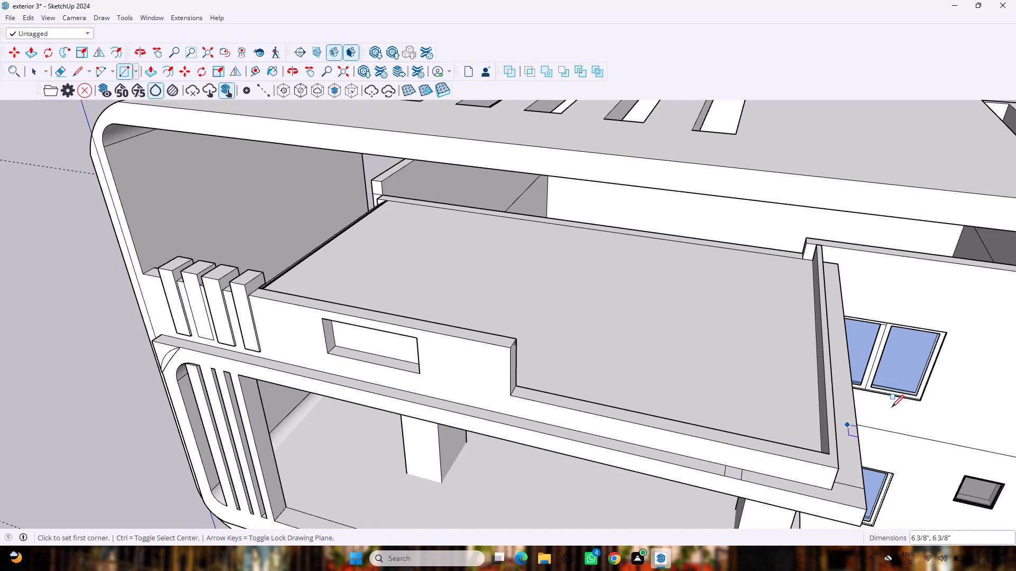
# Extrude the ledge square upward into a slender post over 10' tall, ending just above the roof canopy's front edge.
pyautogui.press('p')
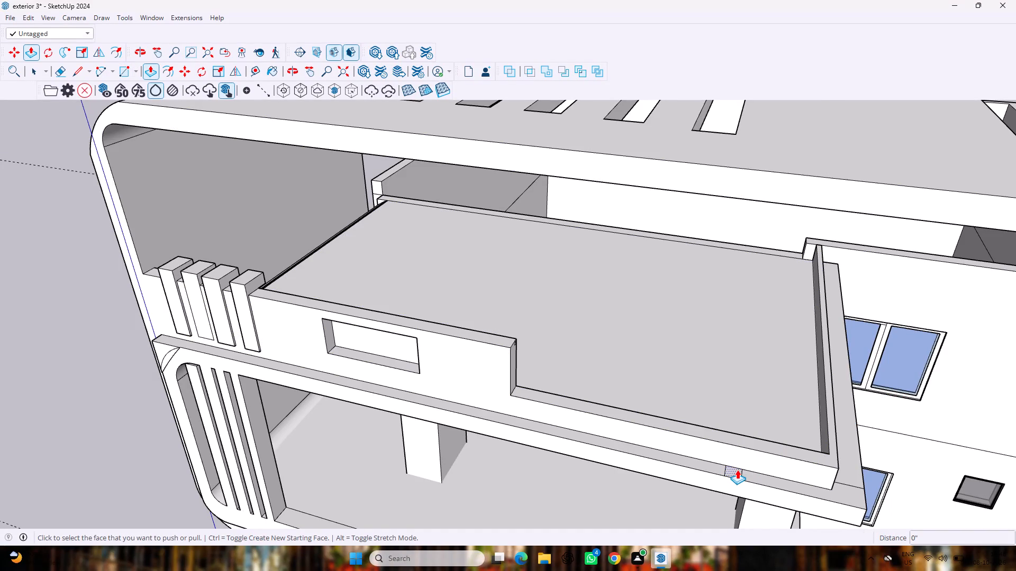
pyautogui.moveTo(736, 469); pyautogui.dragTo(792, 169)
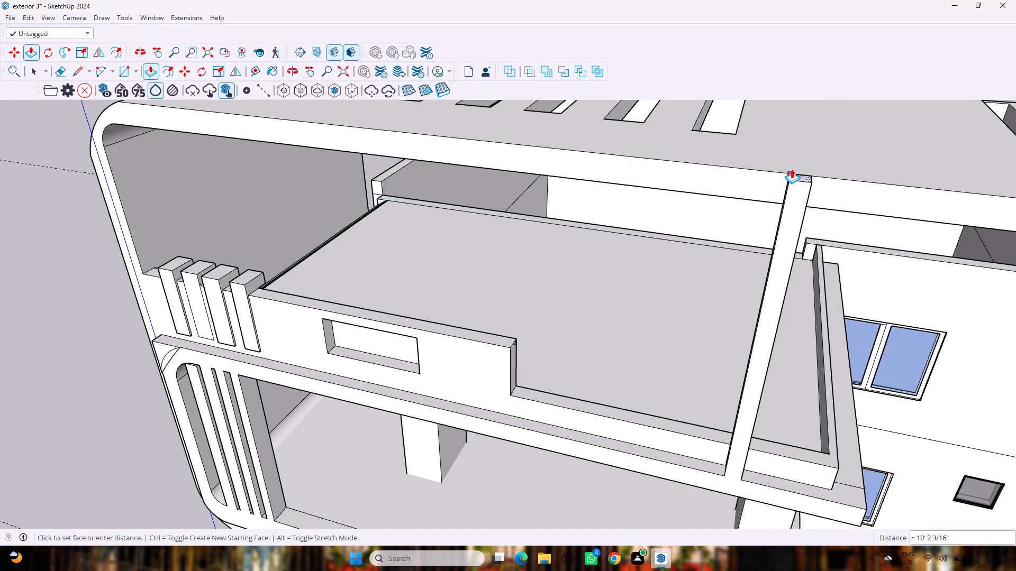
pyautogui.moveTo(792, 169); pyautogui.dragTo(813, 125)
pyautogui.click(813, 125)
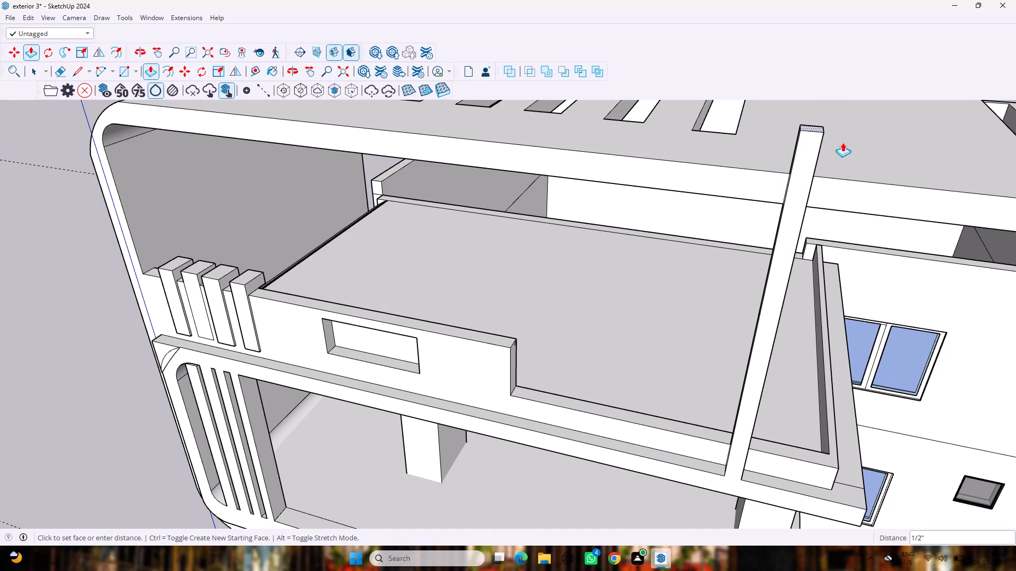
pyautogui.moveTo(886, 141); pyautogui.dragTo(866, 124, button='middle')
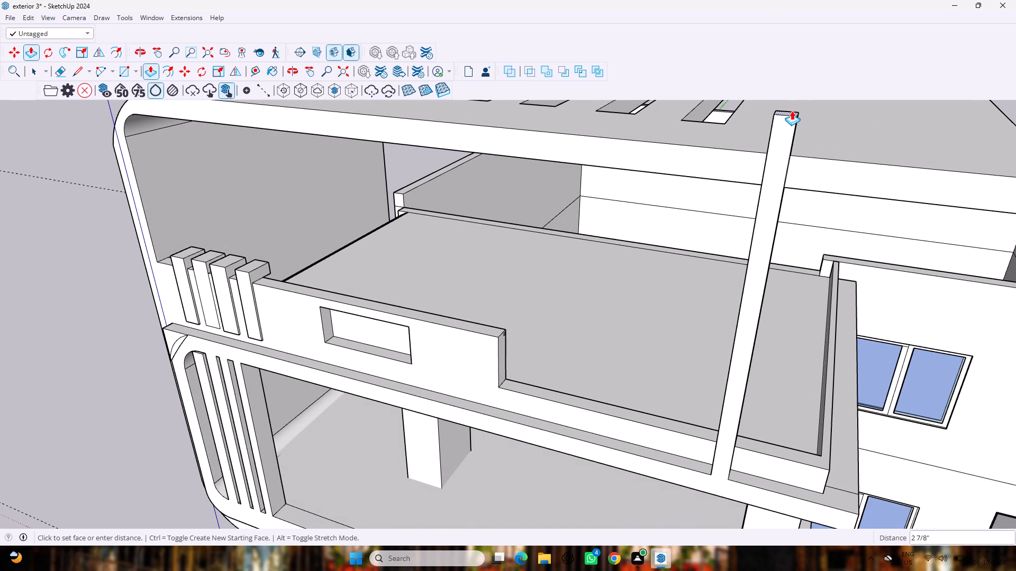
pyautogui.click(792, 110)
# Examine the new post's height and position against the roof canopy and terrace from the side and rear of the house.
pyautogui.scroll(-4, 847, 133)
pyautogui.moveTo(839, 305); pyautogui.dragTo(835, 306, button='middle')
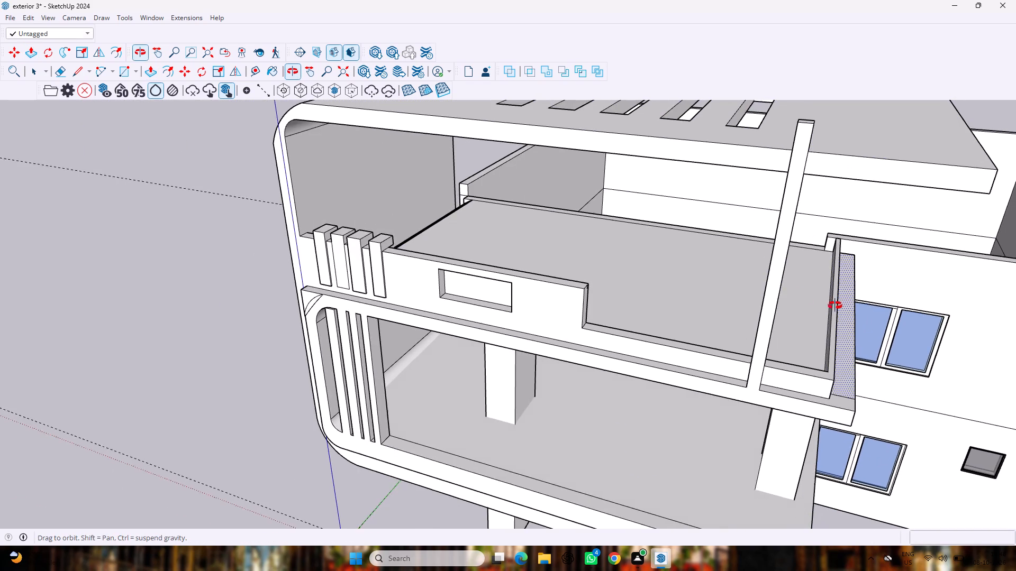
pyautogui.moveTo(835, 306); pyautogui.dragTo(627, 303, button='middle')
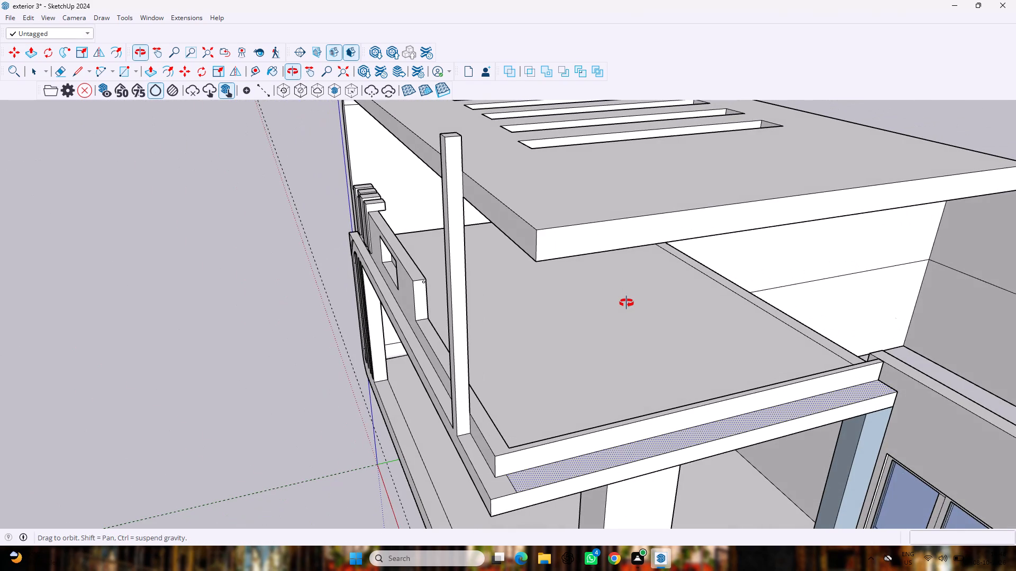
pyautogui.moveTo(627, 303); pyautogui.dragTo(626, 303, button='middle')
pyautogui.moveTo(615, 290); pyautogui.dragTo(450, 216, button='middle')
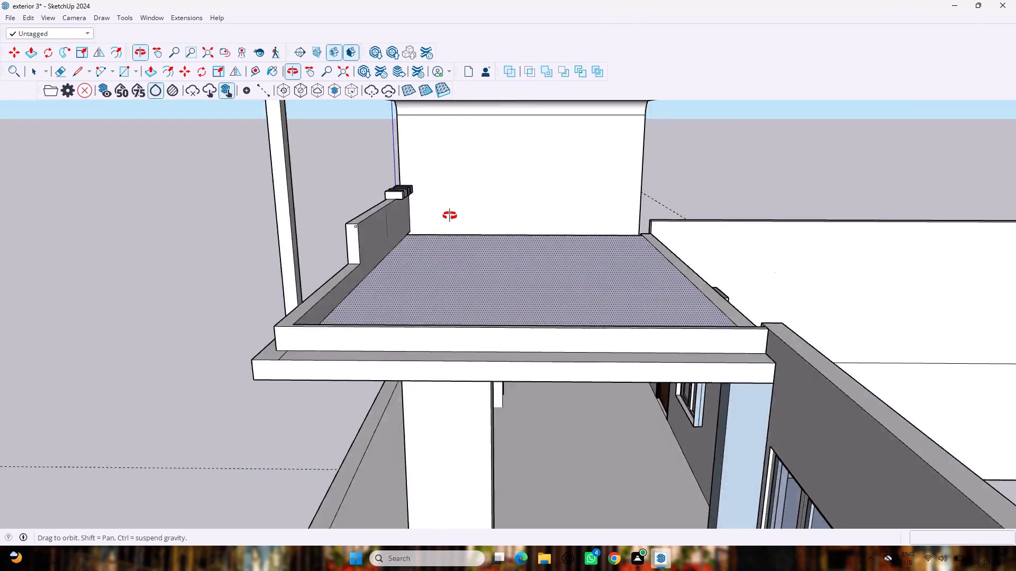
pyautogui.moveTo(450, 216); pyautogui.dragTo(447, 248, button='middle')
pyautogui.scroll(-8, 447, 248)
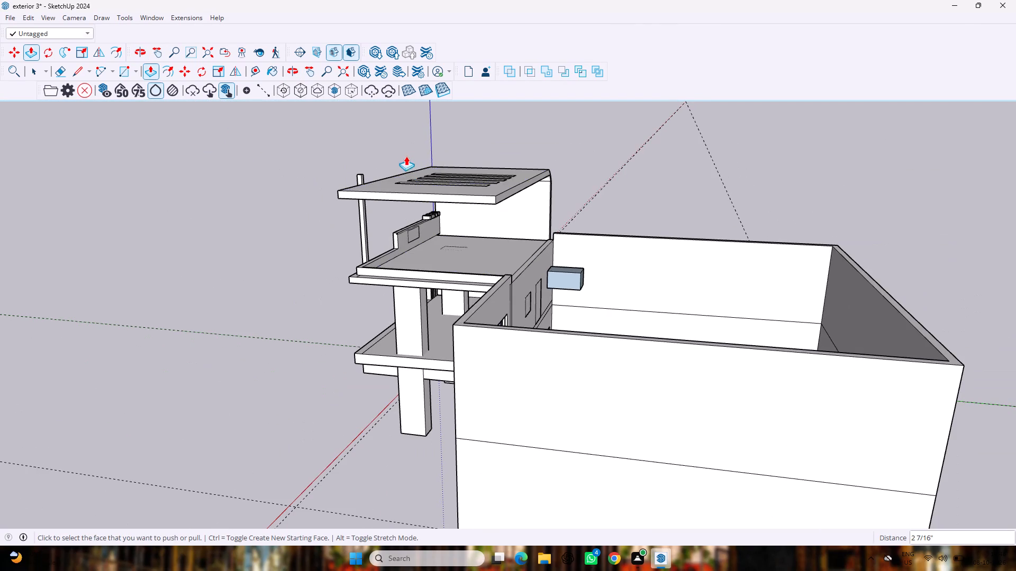
# Pull the inner side face of the post's section above the roof canopy about 1' 5/16" inward over the canopy.
pyautogui.scroll(11, 386, 164)
pyautogui.scroll(4, 317, 196)
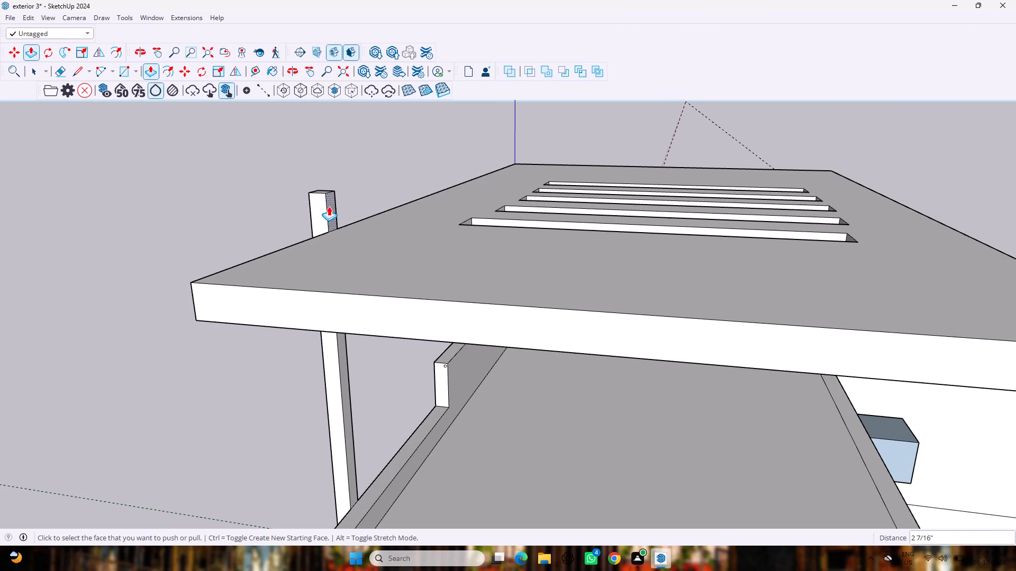
pyautogui.moveTo(333, 209); pyautogui.dragTo(366, 214)
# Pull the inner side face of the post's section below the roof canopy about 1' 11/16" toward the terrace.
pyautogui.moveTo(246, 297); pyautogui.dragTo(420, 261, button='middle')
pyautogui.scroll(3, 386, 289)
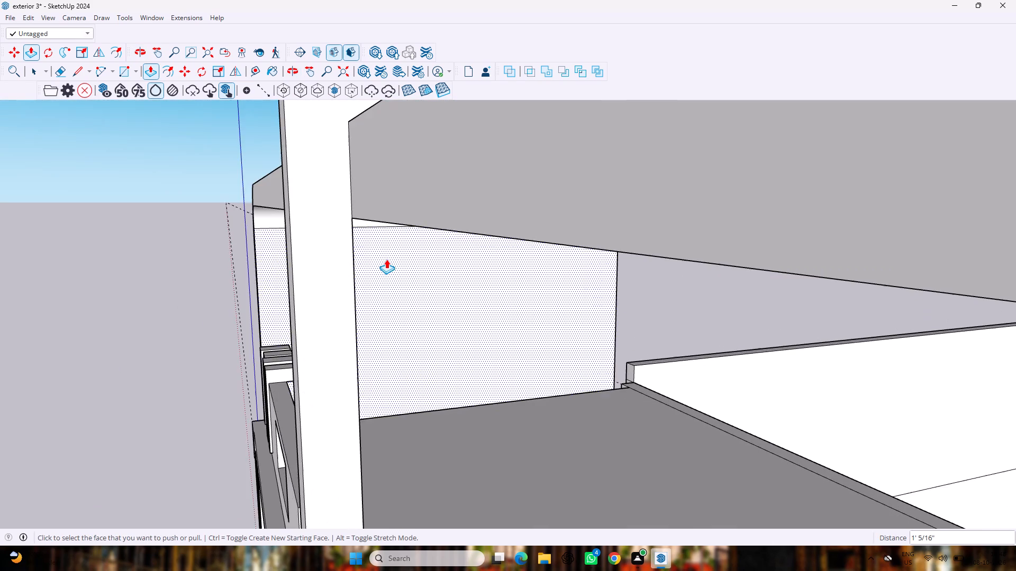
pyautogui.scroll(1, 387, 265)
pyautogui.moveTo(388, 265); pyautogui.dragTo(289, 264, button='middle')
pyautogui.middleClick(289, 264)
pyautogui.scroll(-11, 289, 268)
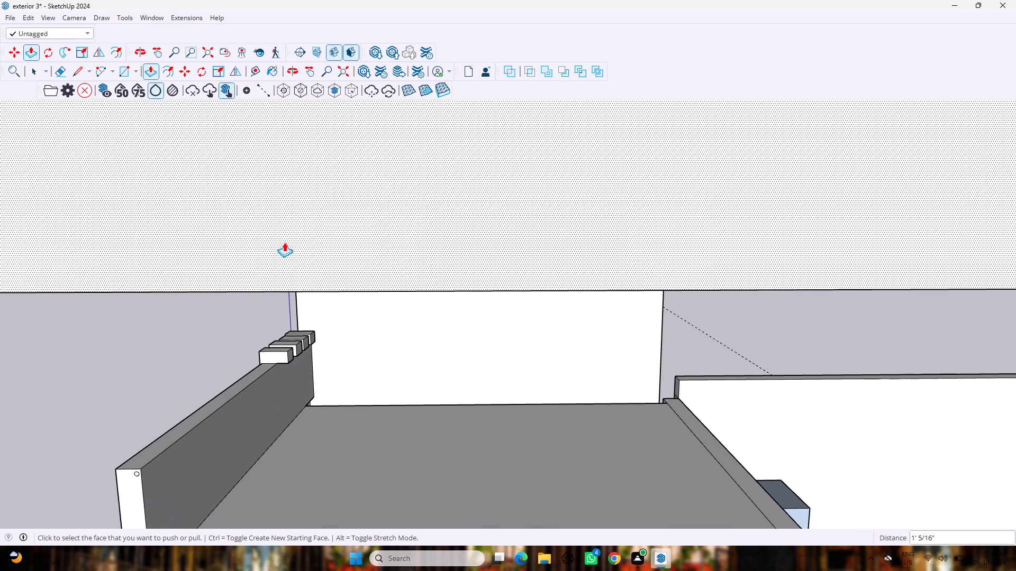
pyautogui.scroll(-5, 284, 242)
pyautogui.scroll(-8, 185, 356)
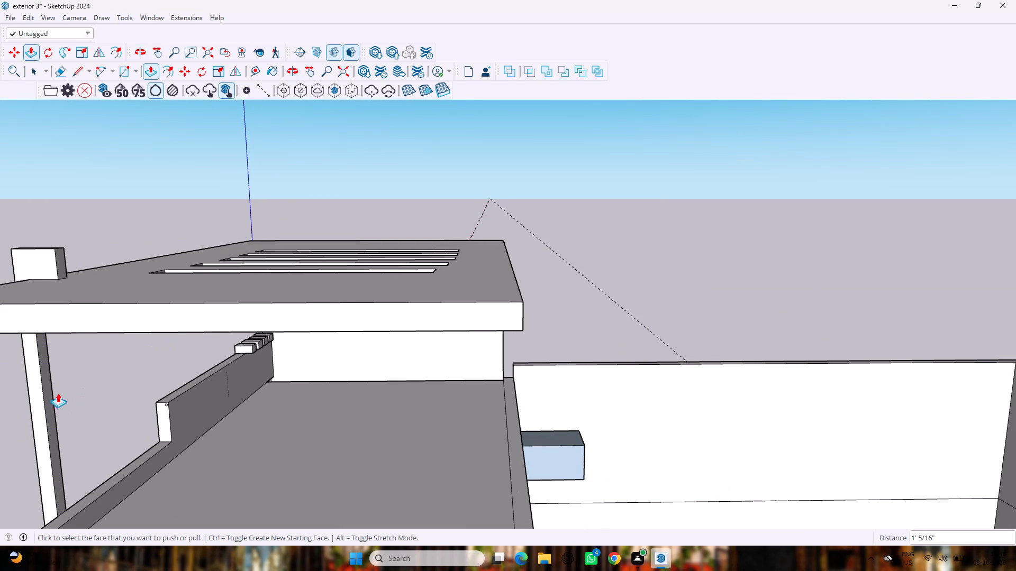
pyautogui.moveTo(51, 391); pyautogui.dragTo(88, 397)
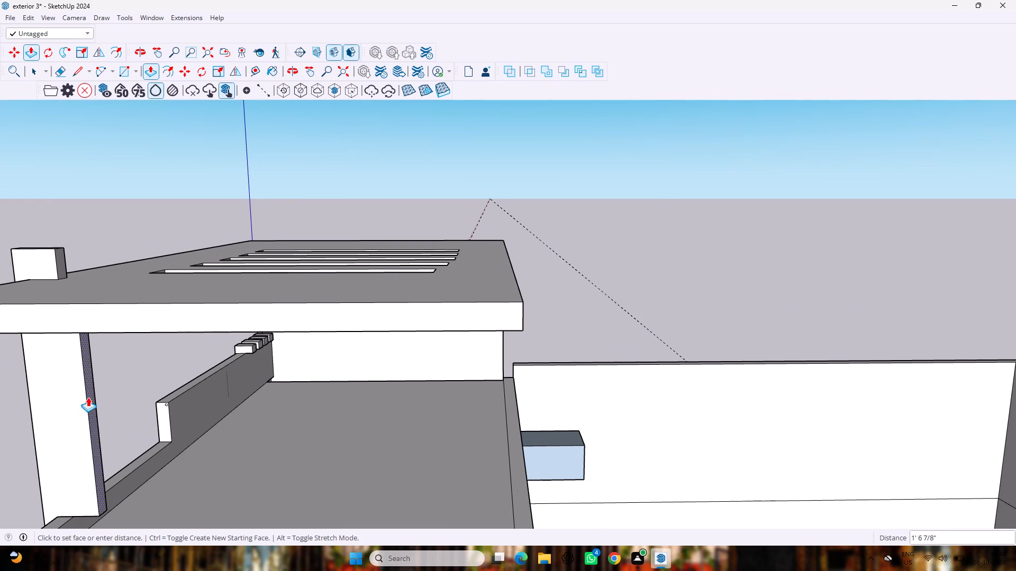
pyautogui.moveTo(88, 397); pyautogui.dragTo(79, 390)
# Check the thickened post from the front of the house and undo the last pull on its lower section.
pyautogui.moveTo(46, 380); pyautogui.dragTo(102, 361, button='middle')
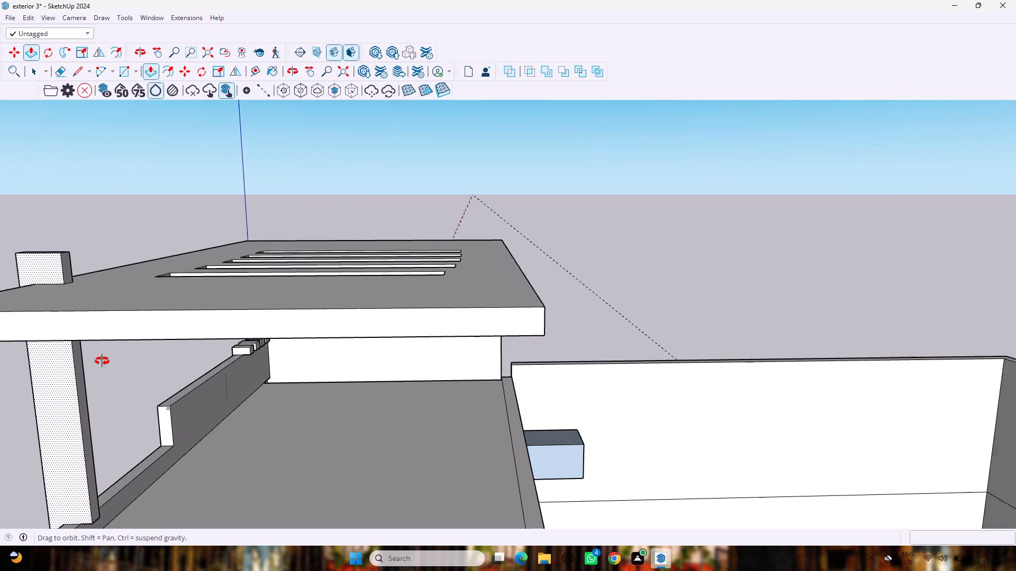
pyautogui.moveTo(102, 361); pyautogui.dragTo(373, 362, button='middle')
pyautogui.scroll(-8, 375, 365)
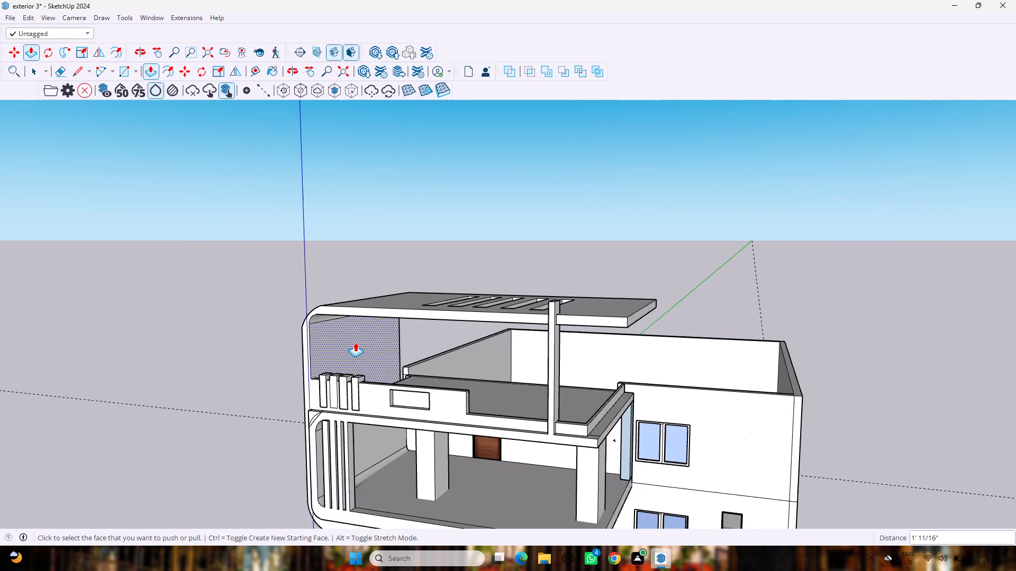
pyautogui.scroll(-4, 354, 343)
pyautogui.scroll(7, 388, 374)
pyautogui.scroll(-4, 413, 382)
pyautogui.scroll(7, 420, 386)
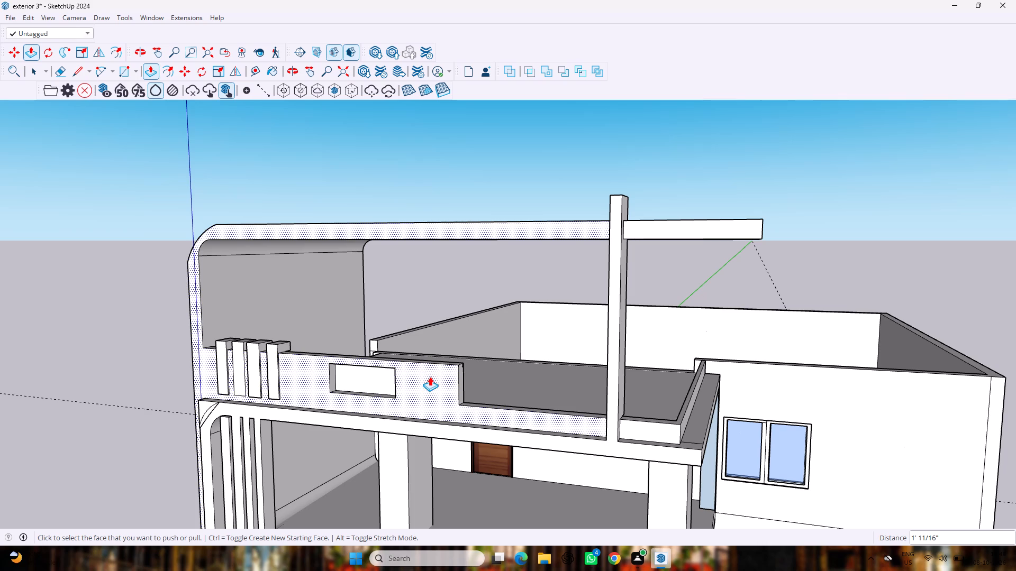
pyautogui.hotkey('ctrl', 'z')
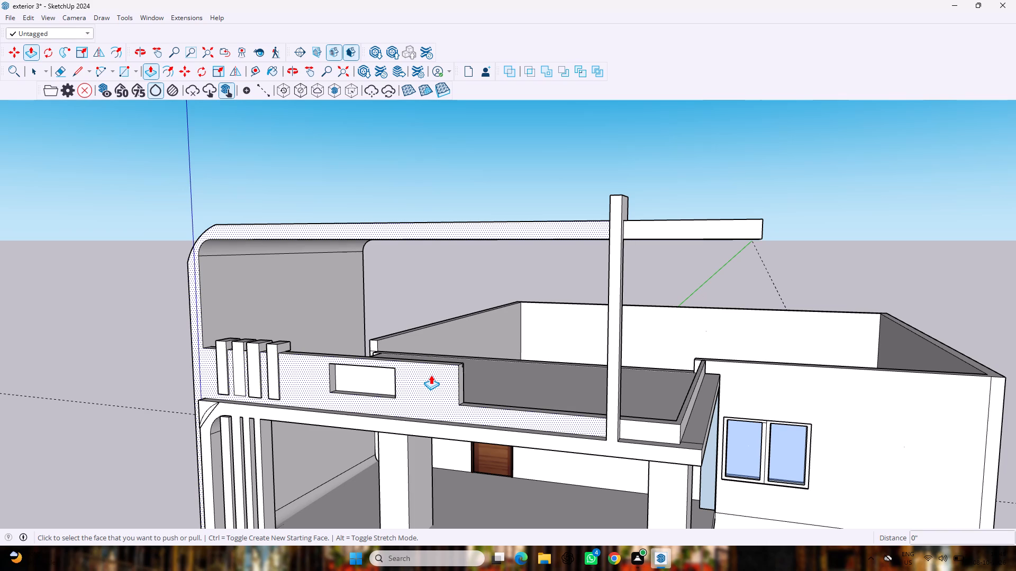
# Draw a 6 3/8" by 6 3/8" square on the narrow ledge between the existing post and the outer corner.
pyautogui.press('r')
pyautogui.scroll(4, 642, 437)
pyautogui.moveTo(639, 426); pyautogui.dragTo(652, 443, button='middle')
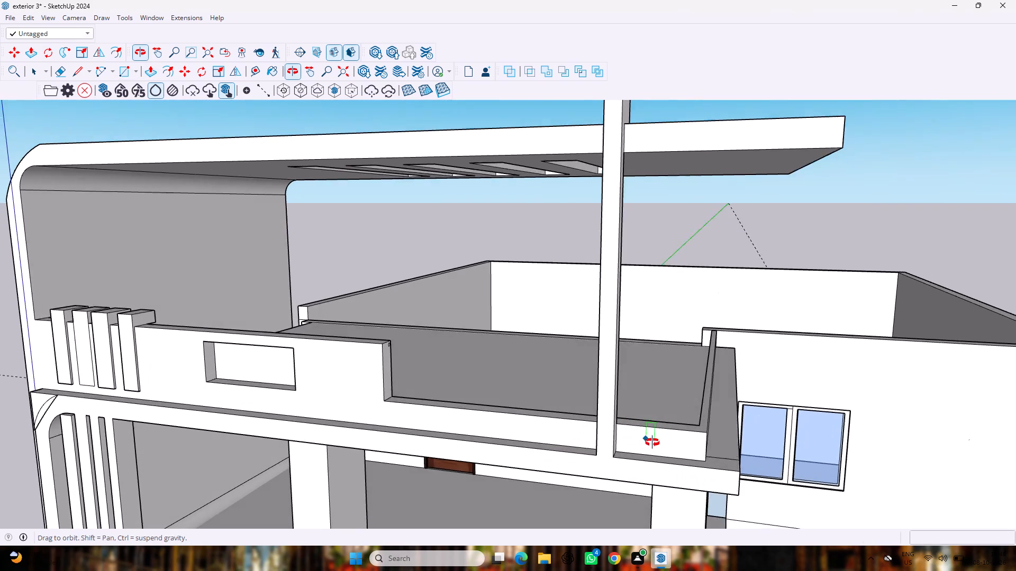
pyautogui.moveTo(652, 443); pyautogui.dragTo(662, 445, button='middle')
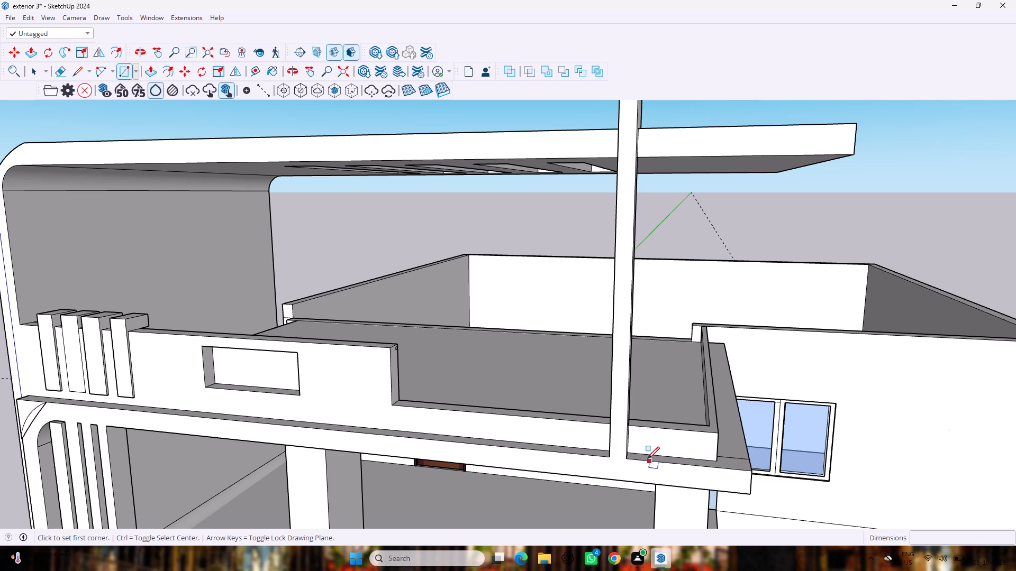
pyautogui.click(647, 457)
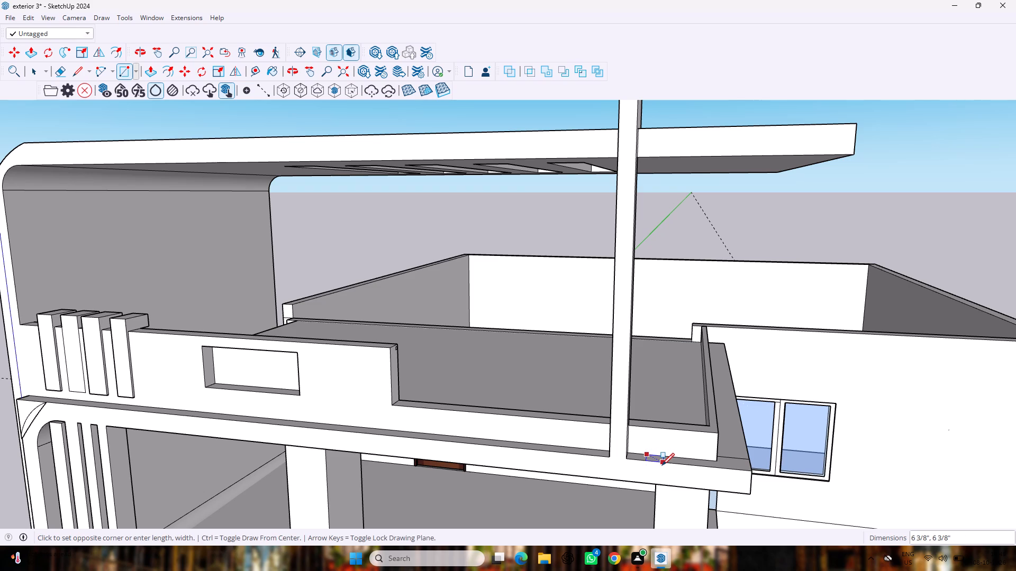
pyautogui.click(663, 464)
# Extrude the new ledge square upward about 6' 1 9/16" into a second slender post beside the first.
pyautogui.press('p')
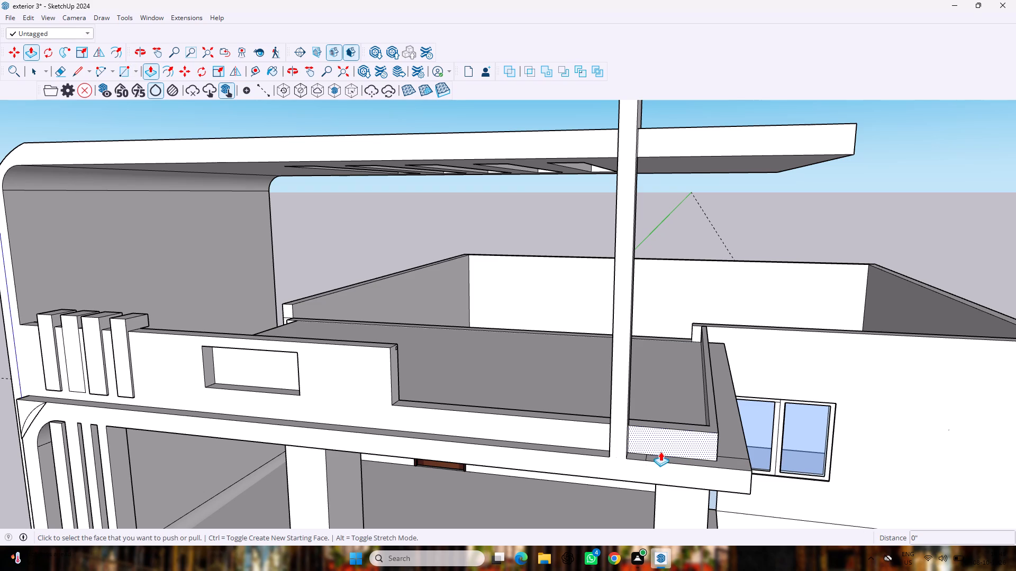
pyautogui.scroll(4, 655, 432)
pyautogui.moveTo(652, 467); pyautogui.dragTo(653, 465)
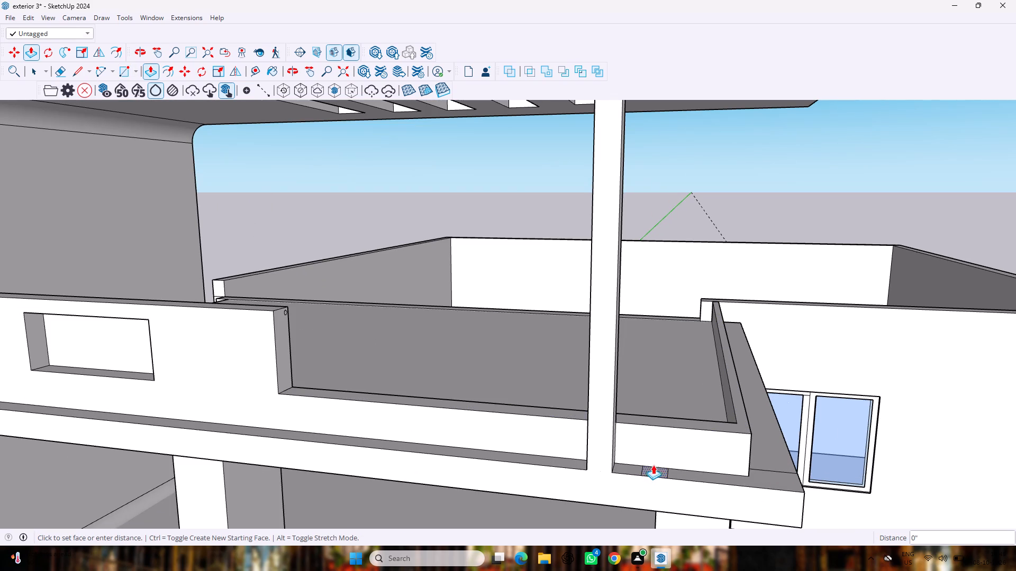
pyautogui.moveTo(653, 465); pyautogui.dragTo(673, 177)
pyautogui.scroll(-9, 674, 185)
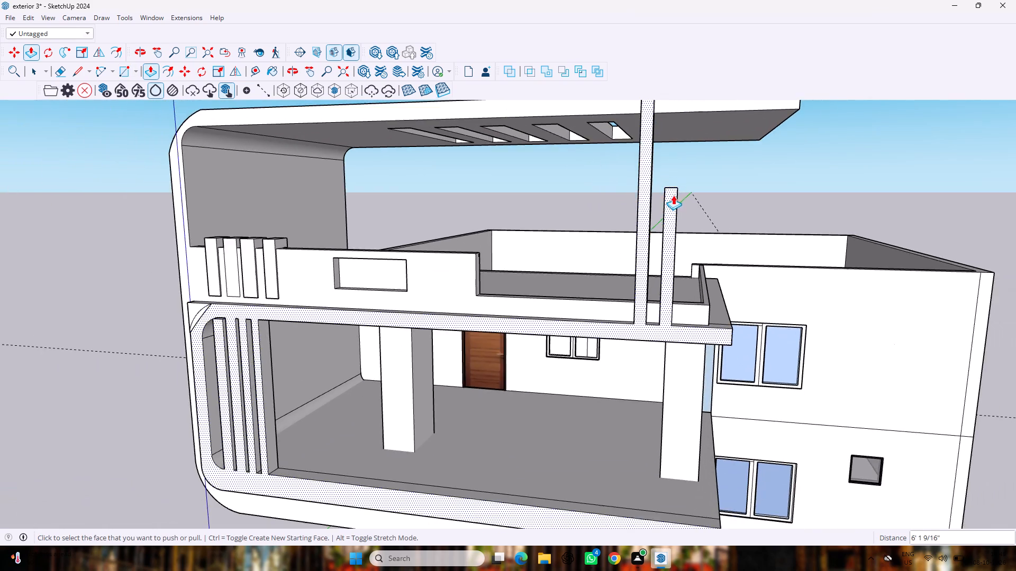
# Extend the second post upward past the roof canopy's front edge, to about the height of the first post.
pyautogui.moveTo(675, 192); pyautogui.dragTo(696, 277, button='middle')
pyautogui.scroll(-1, 695, 277)
pyautogui.scroll(4, 696, 262)
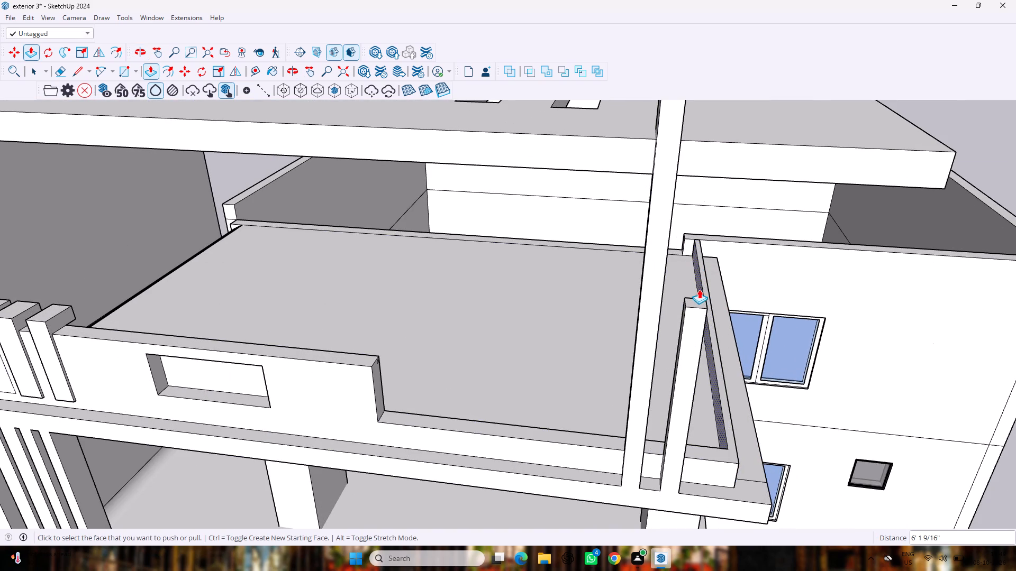
pyautogui.moveTo(696, 299); pyautogui.dragTo(714, 177)
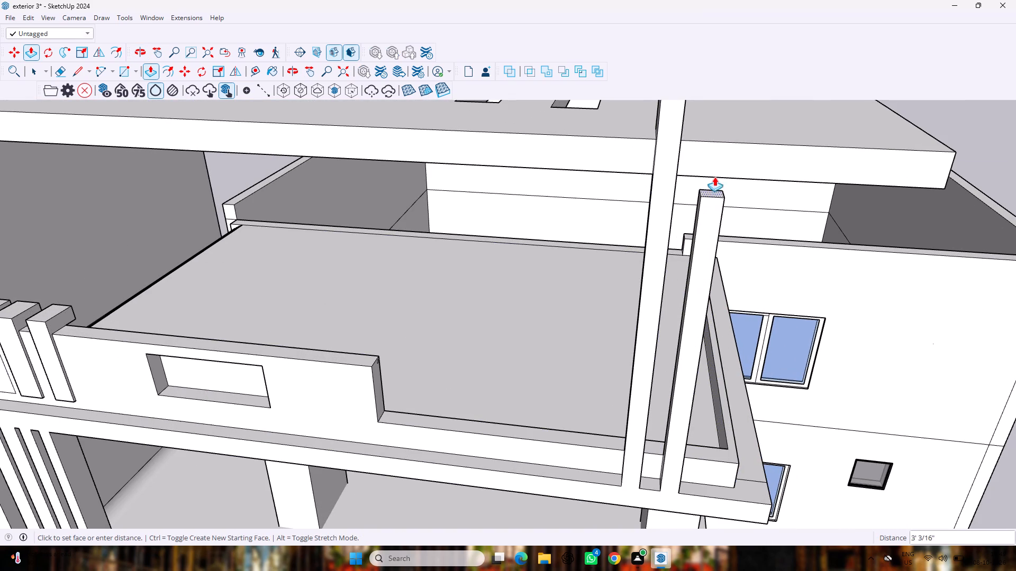
pyautogui.moveTo(714, 177); pyautogui.dragTo(728, 127)
pyautogui.scroll(-10, 727, 131)
pyautogui.moveTo(728, 140); pyautogui.dragTo(734, 162, button='middle')
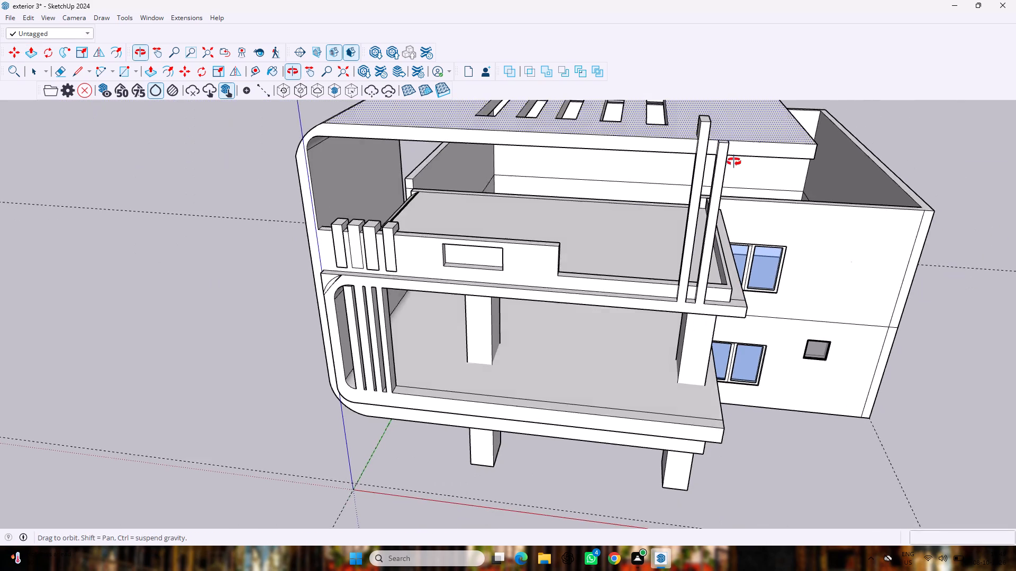
pyautogui.moveTo(734, 162); pyautogui.dragTo(735, 174, button='middle')
pyautogui.scroll(6, 734, 166)
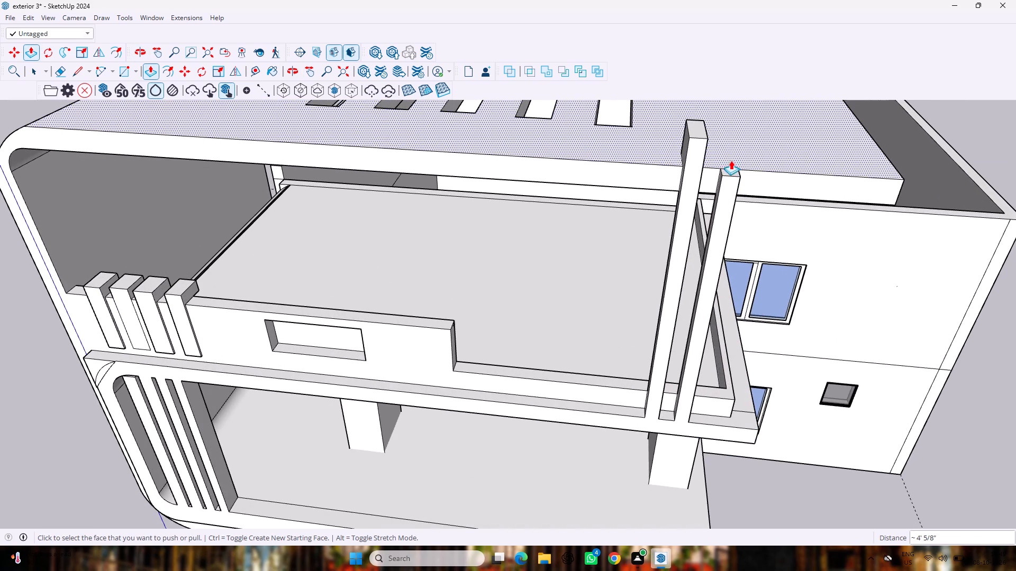
pyautogui.moveTo(731, 171); pyautogui.dragTo(723, 130)
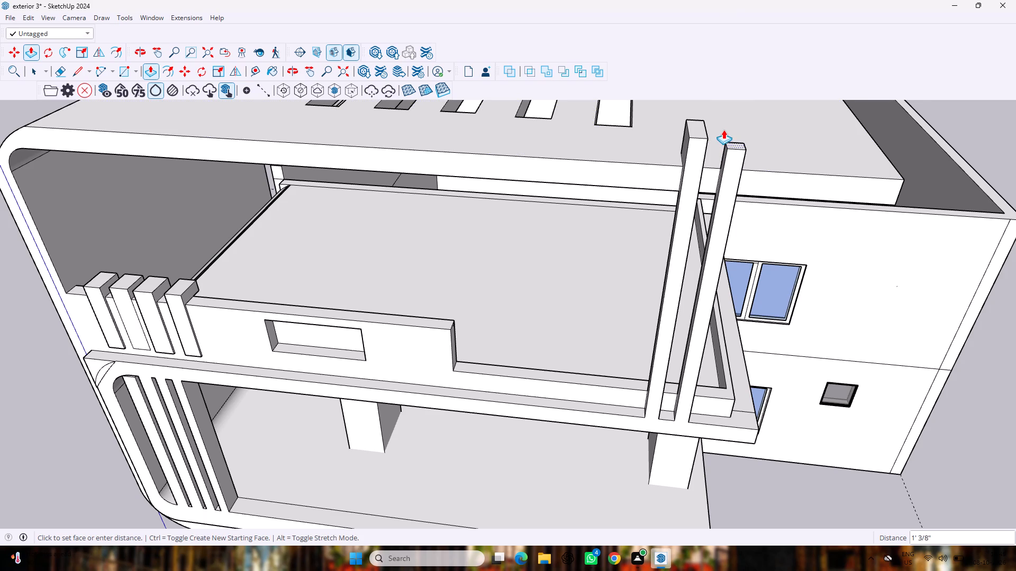
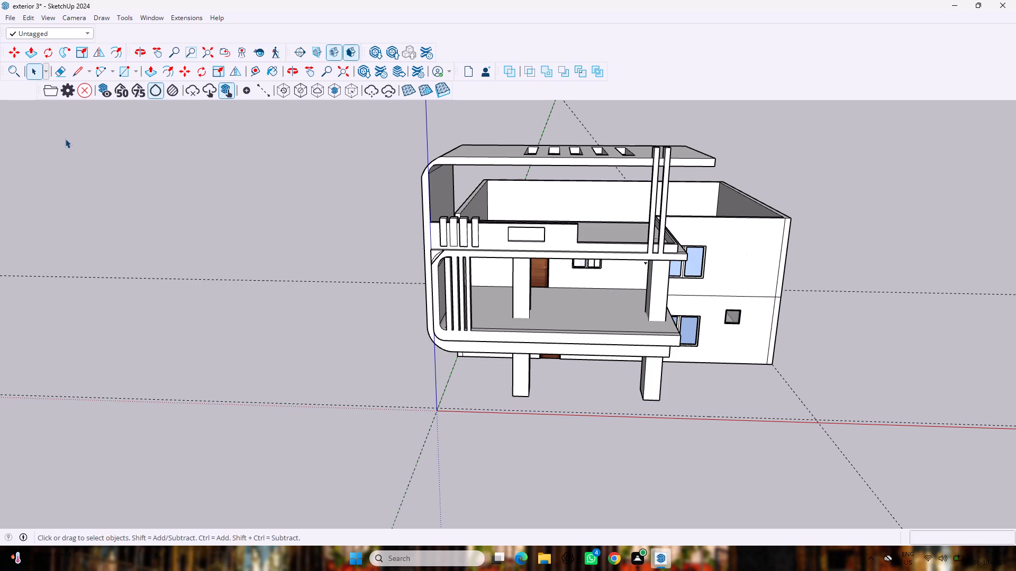
# Extend the narrow end face of the ground-floor side wall forward with Push/Pull to the dashed guide line near the origin.
pyautogui.scroll(1, 428, 415)
pyautogui.scroll(-2, 508, 370)
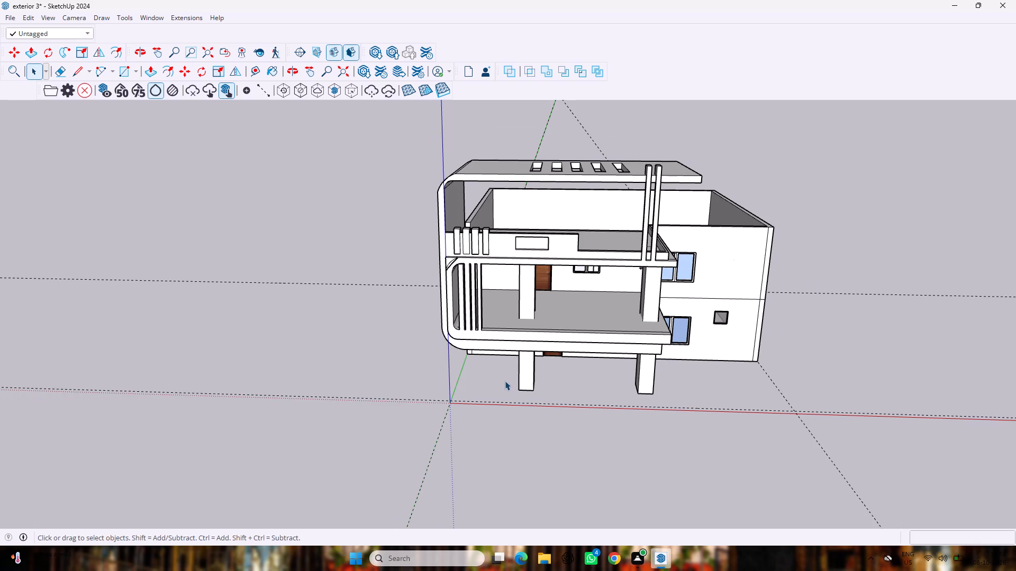
pyautogui.scroll(2, 492, 390)
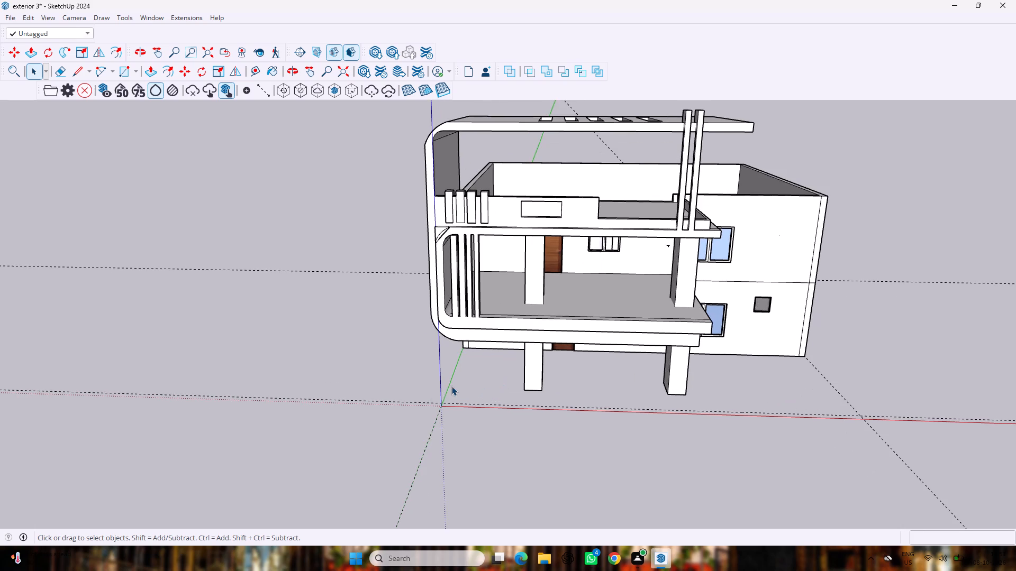
pyautogui.scroll(6, 445, 386)
pyautogui.moveTo(446, 383); pyautogui.dragTo(493, 313, button='middle')
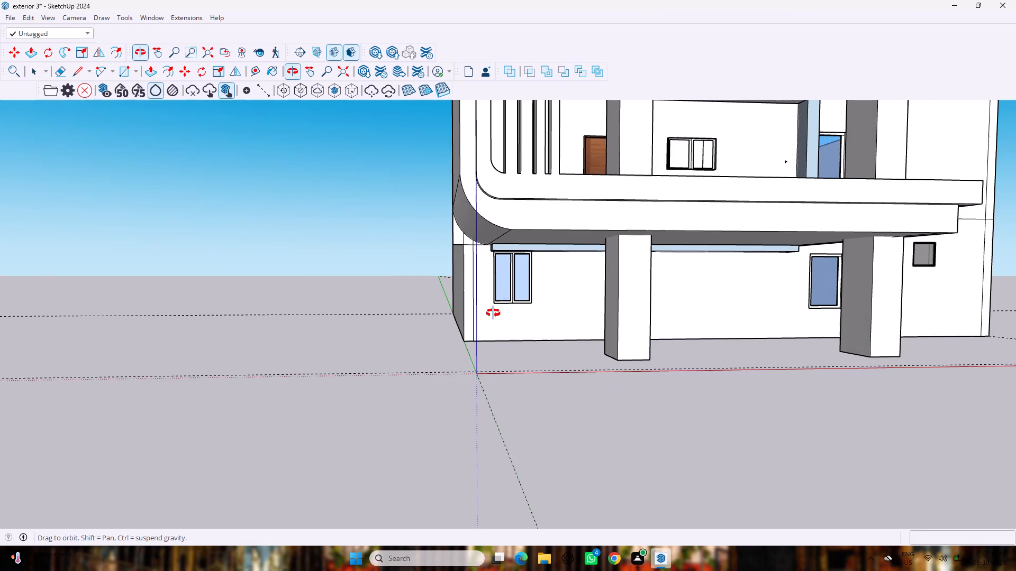
pyautogui.moveTo(493, 313); pyautogui.dragTo(493, 314, button='middle')
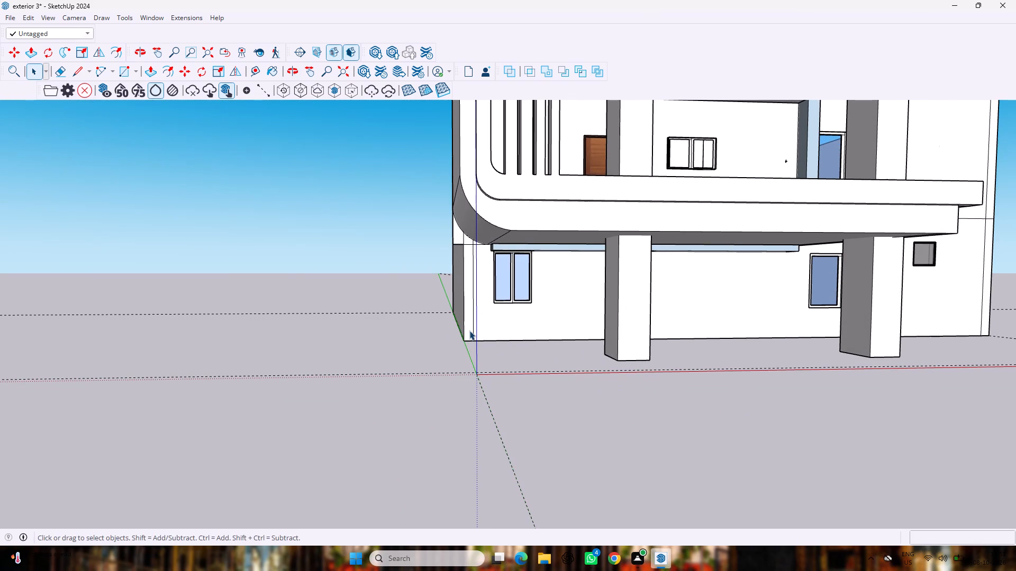
pyautogui.press('p')
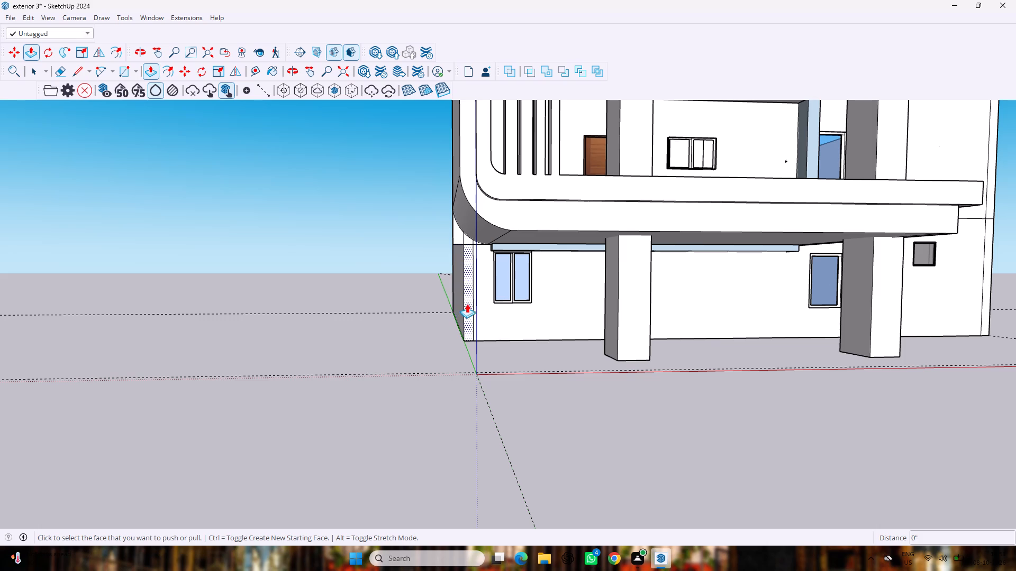
pyautogui.moveTo(472, 299); pyautogui.dragTo(482, 315)
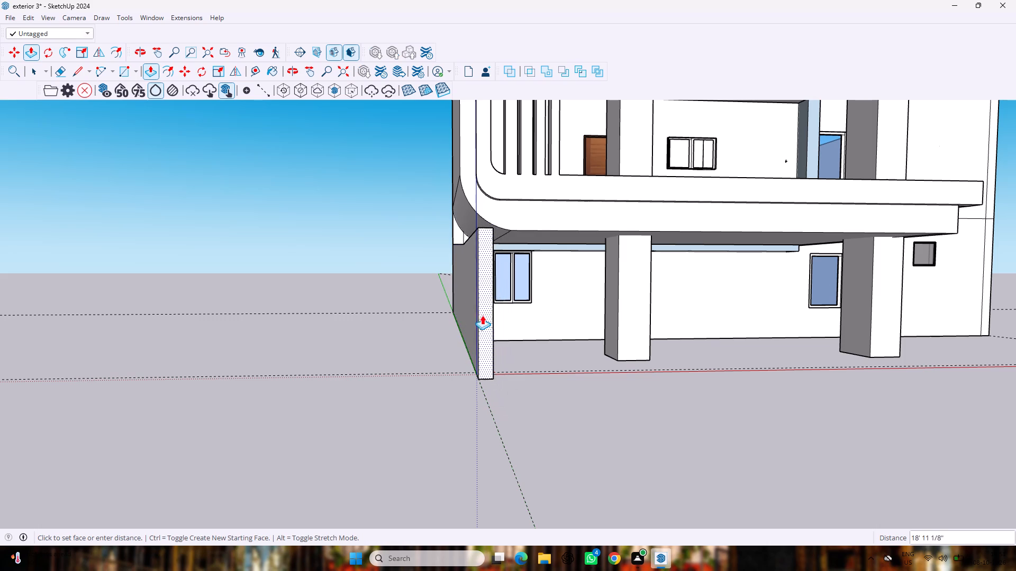
pyautogui.moveTo(482, 315); pyautogui.dragTo(482, 316)
pyautogui.click(482, 316)
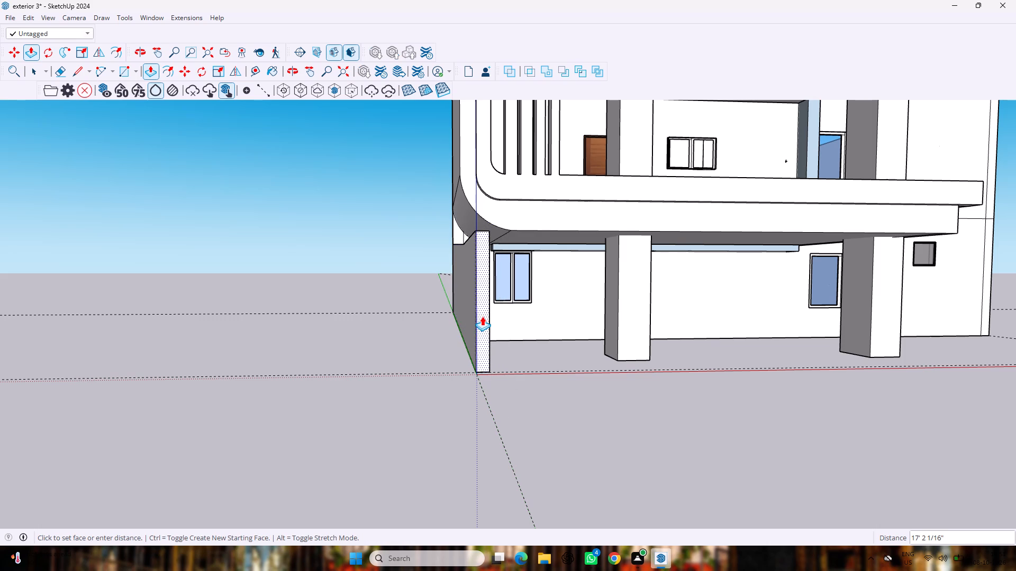
pyautogui.scroll(8, 479, 319)
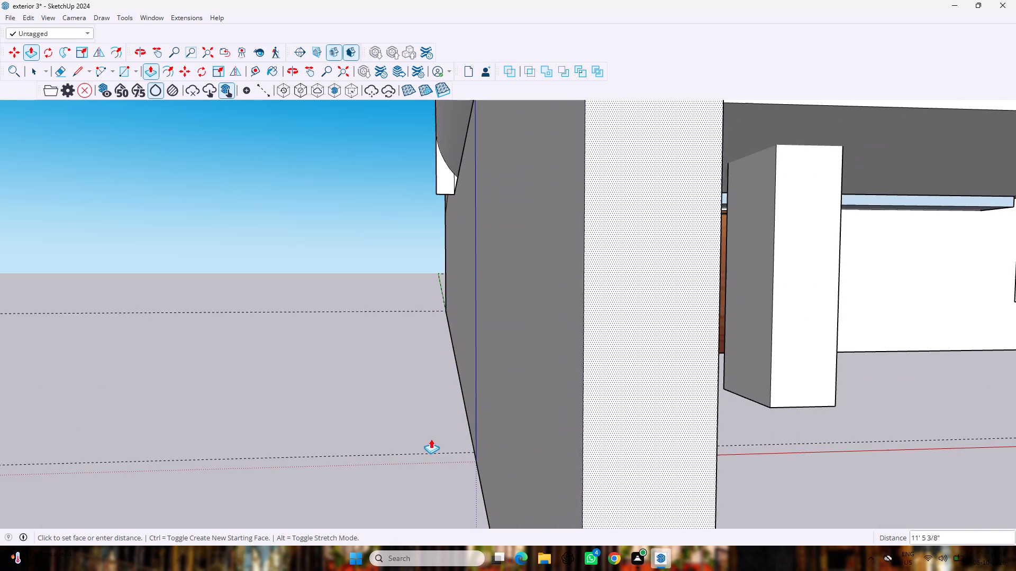
pyautogui.scroll(-13, 391, 445)
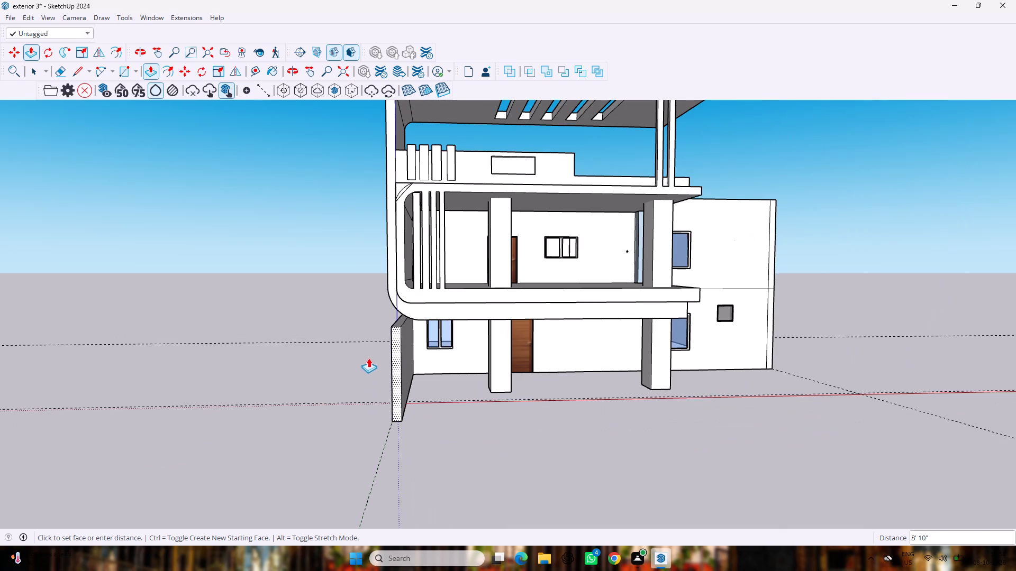
pyautogui.scroll(7, 428, 394)
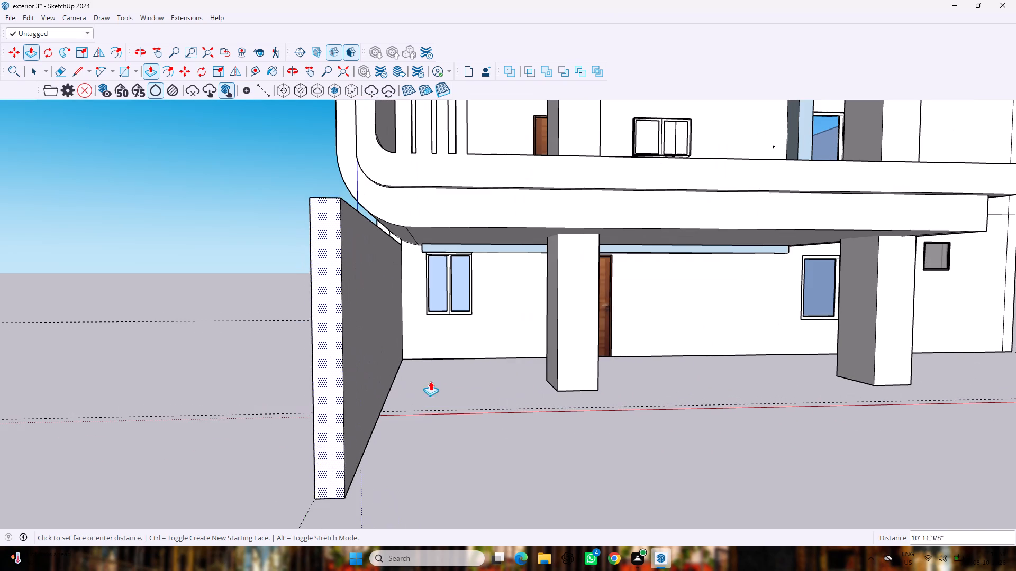
pyautogui.scroll(-3, 462, 397)
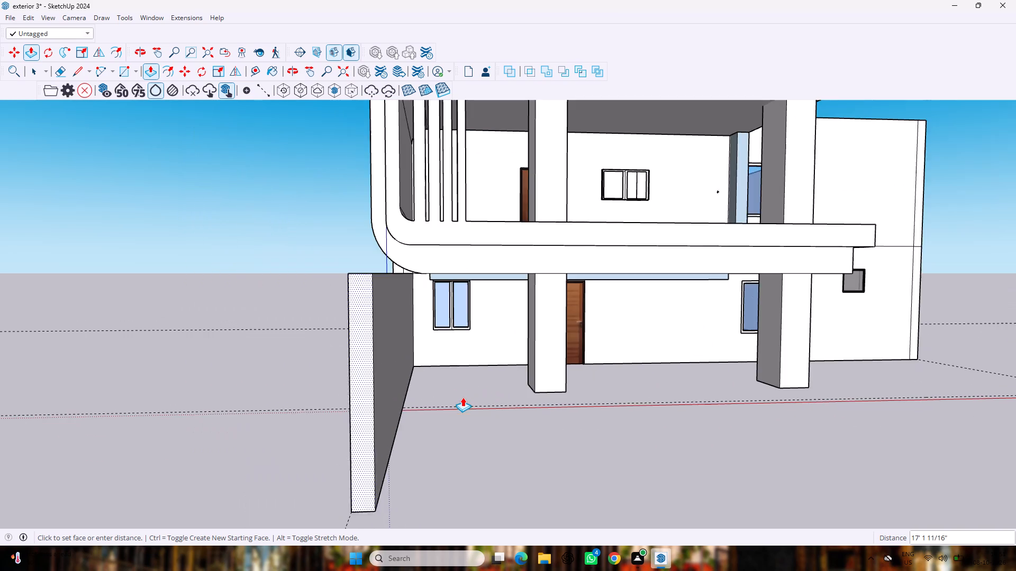
pyautogui.scroll(-4, 462, 397)
pyautogui.scroll(4, 423, 415)
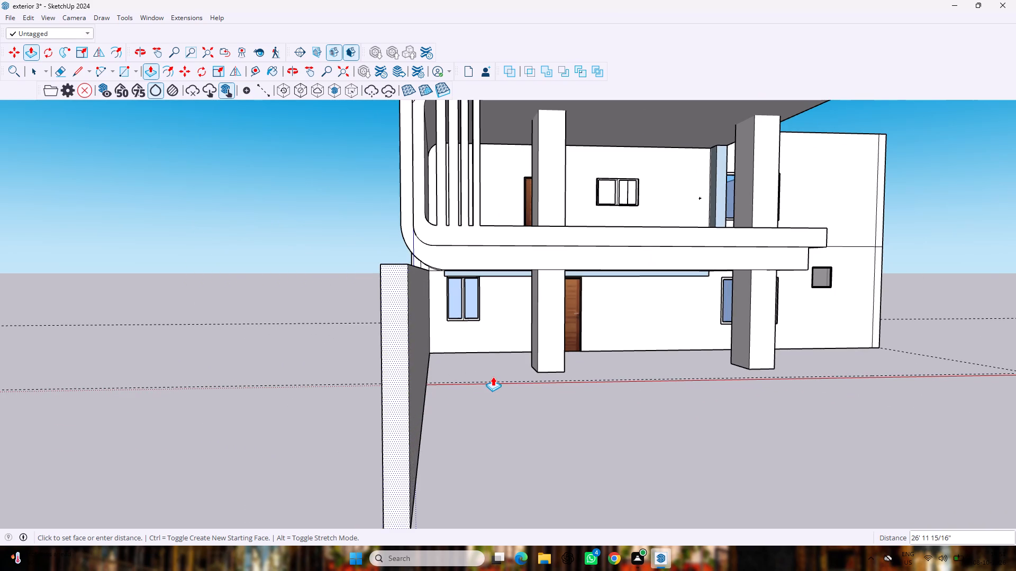
pyautogui.click(478, 379)
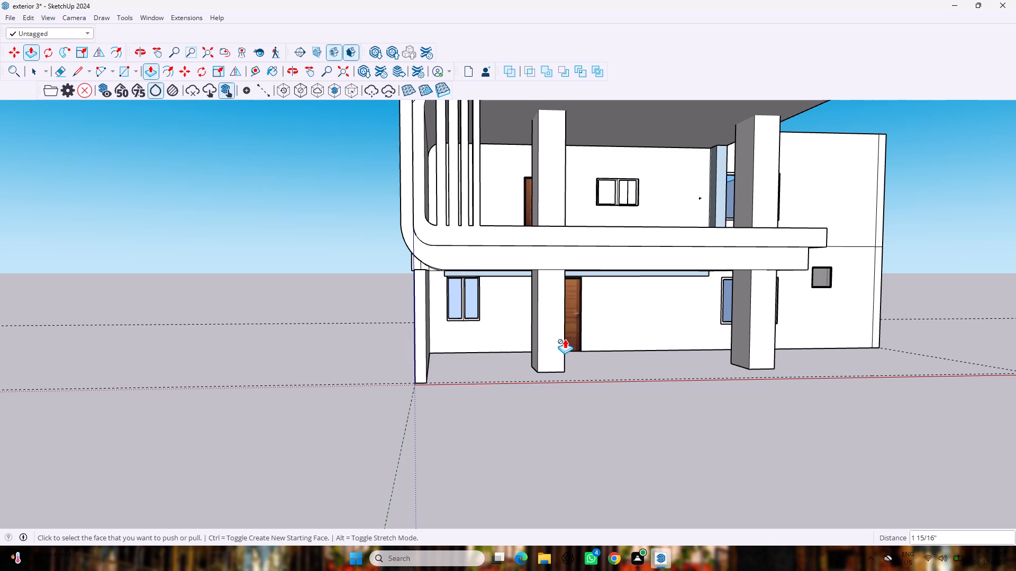
# Draw a narrow ground rectangle about 9 5/16" deep from the extended side wall's outer base corner, running along the red axis.
pyautogui.scroll(-3, 559, 347)
pyautogui.moveTo(505, 360); pyautogui.dragTo(515, 451, button='middle')
pyautogui.scroll(3, 511, 435)
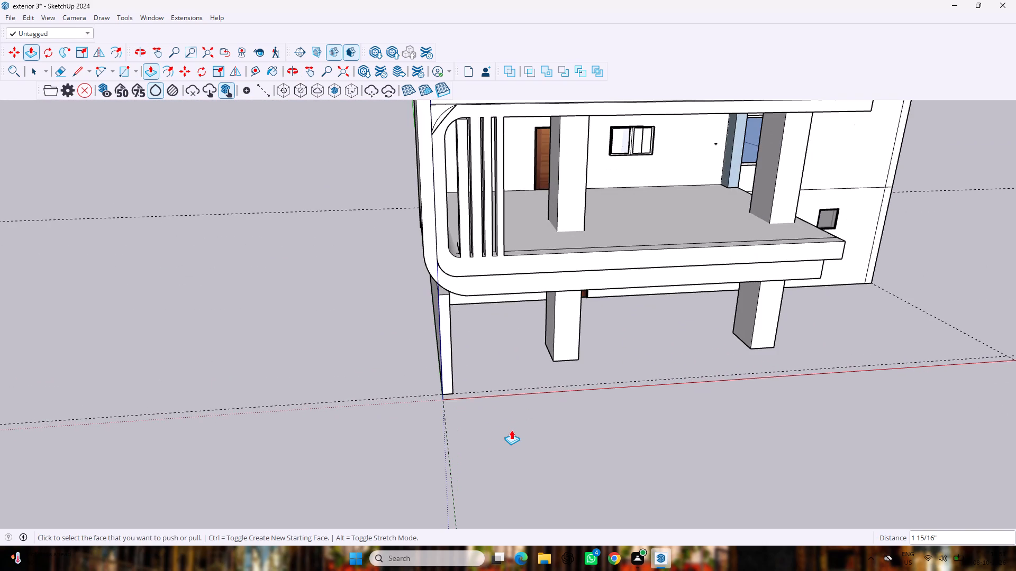
pyautogui.scroll(3, 502, 418)
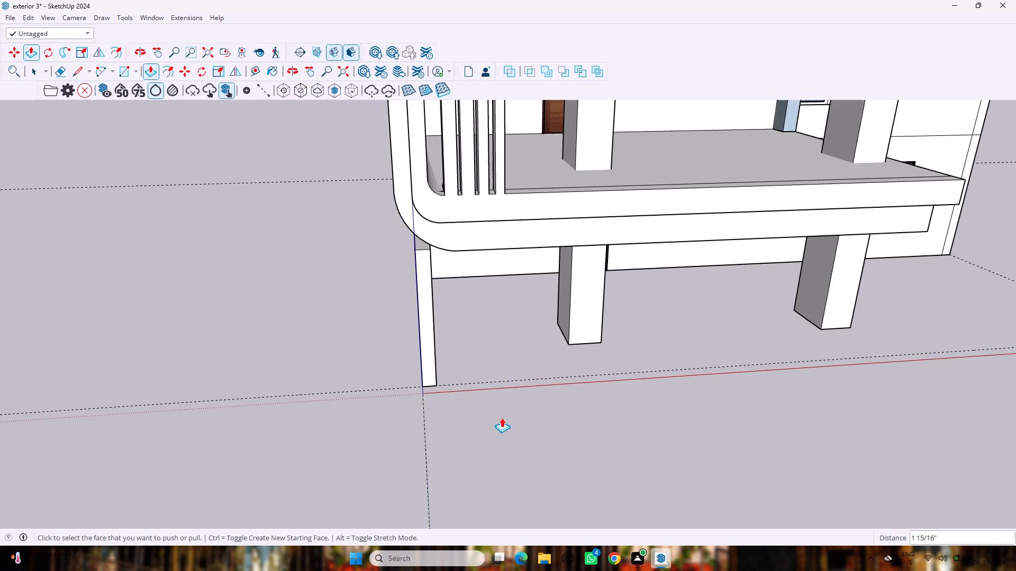
pyautogui.scroll(5, 502, 418)
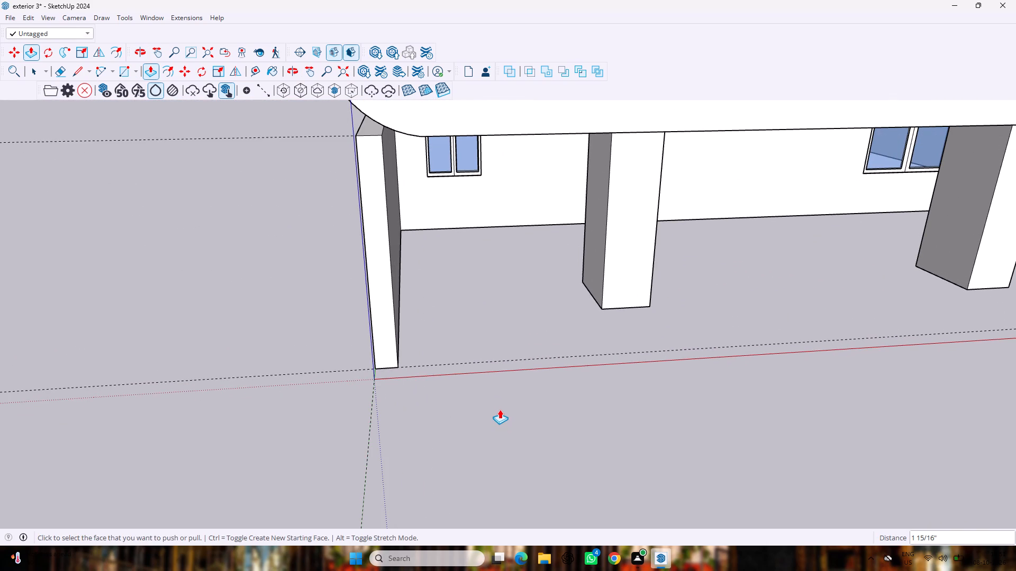
pyautogui.press('r')
pyautogui.scroll(3, 400, 391)
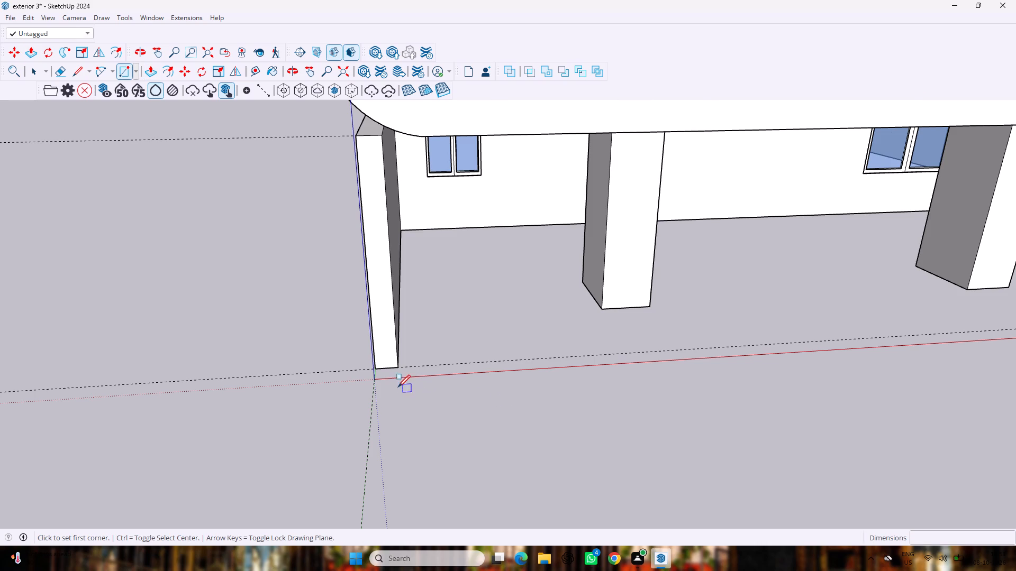
pyautogui.click(372, 362)
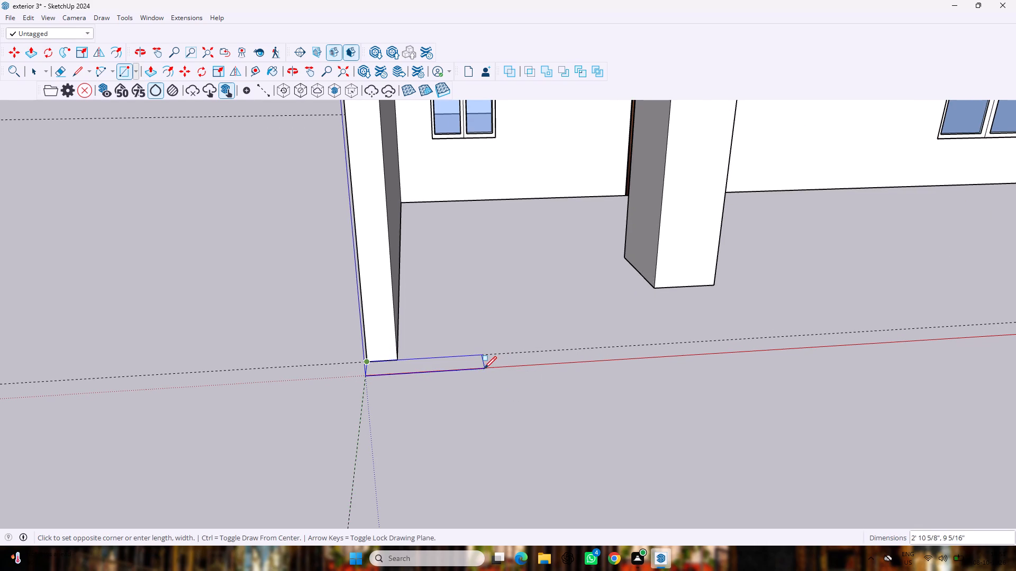
pyautogui.click(473, 369)
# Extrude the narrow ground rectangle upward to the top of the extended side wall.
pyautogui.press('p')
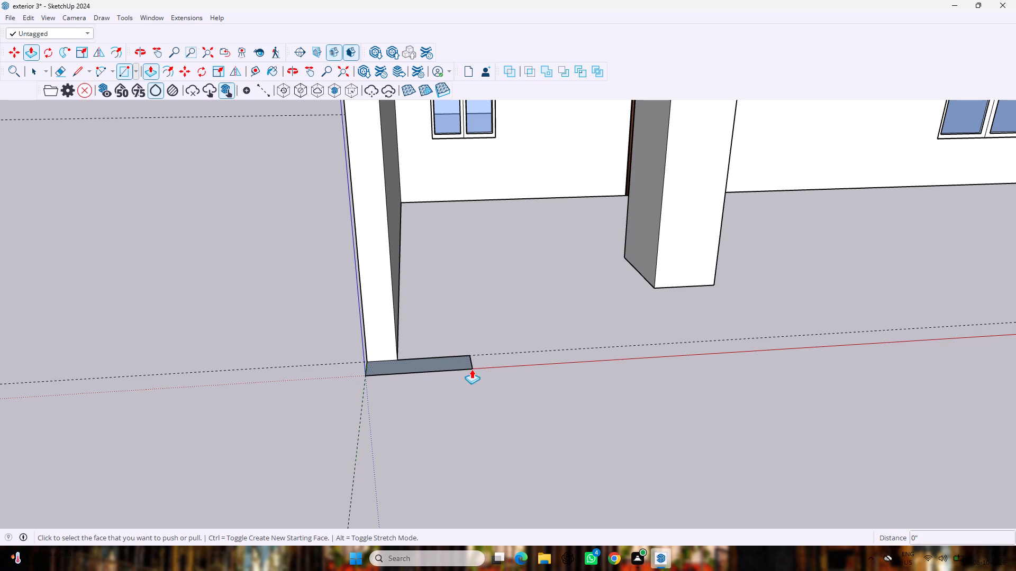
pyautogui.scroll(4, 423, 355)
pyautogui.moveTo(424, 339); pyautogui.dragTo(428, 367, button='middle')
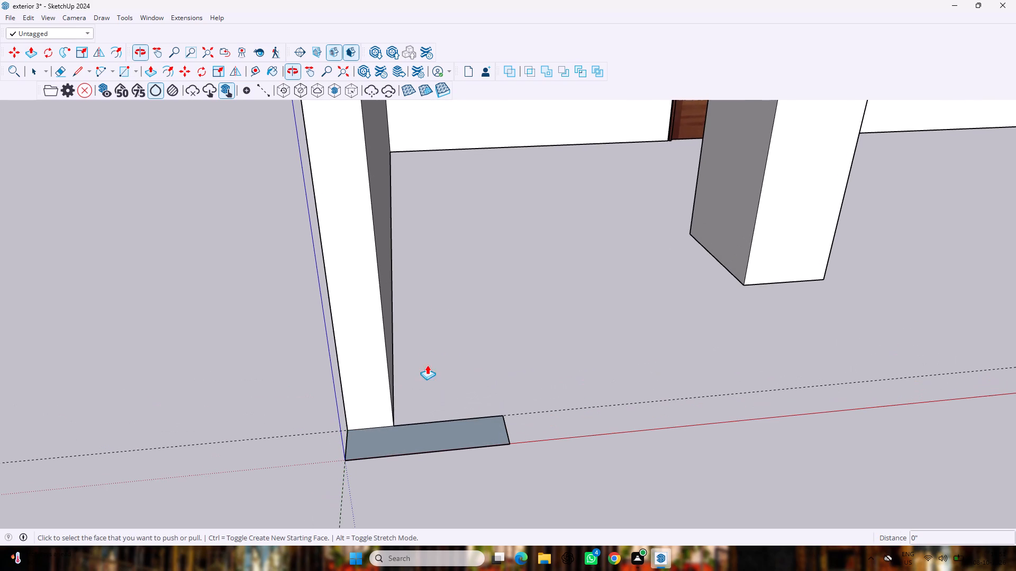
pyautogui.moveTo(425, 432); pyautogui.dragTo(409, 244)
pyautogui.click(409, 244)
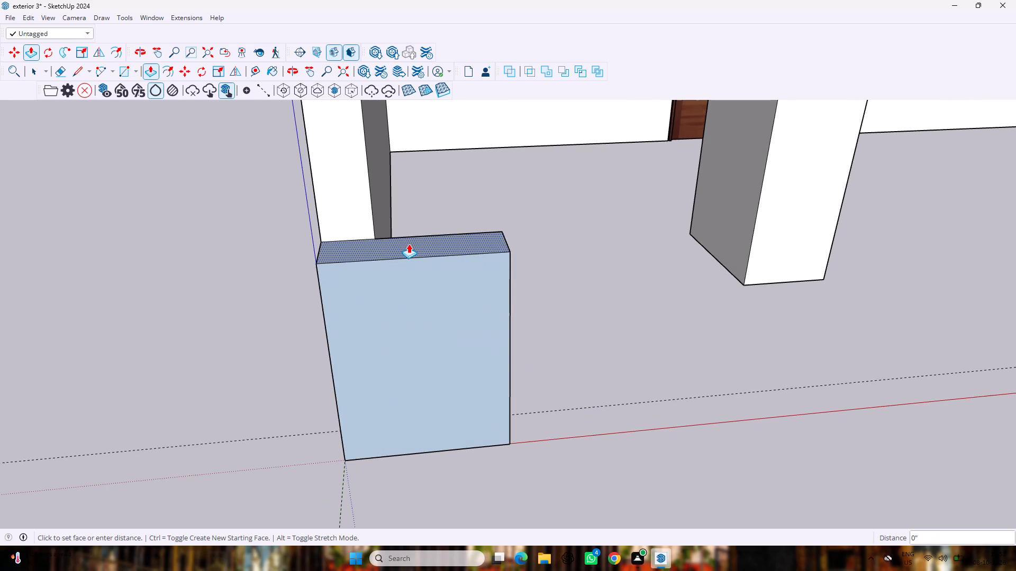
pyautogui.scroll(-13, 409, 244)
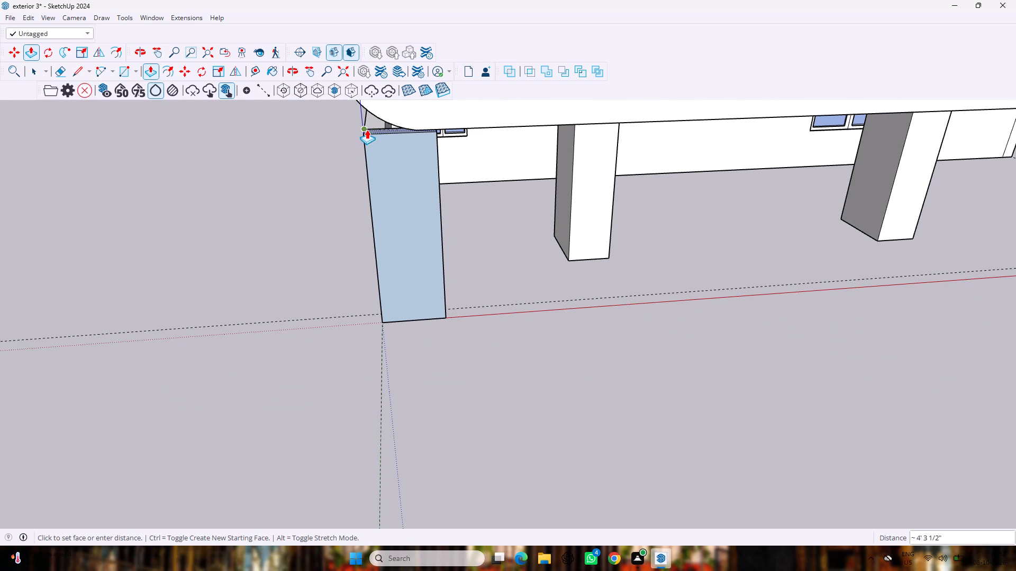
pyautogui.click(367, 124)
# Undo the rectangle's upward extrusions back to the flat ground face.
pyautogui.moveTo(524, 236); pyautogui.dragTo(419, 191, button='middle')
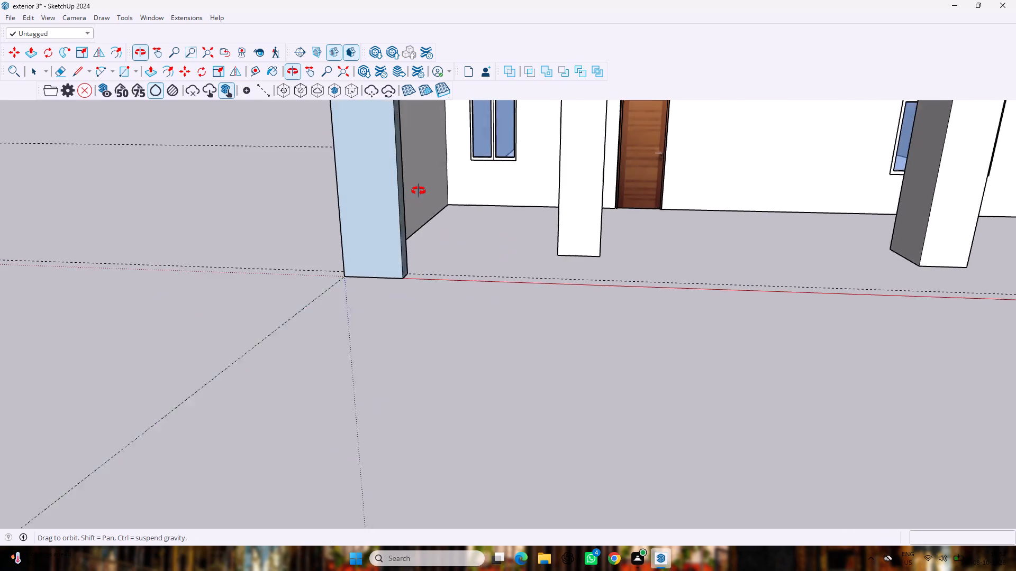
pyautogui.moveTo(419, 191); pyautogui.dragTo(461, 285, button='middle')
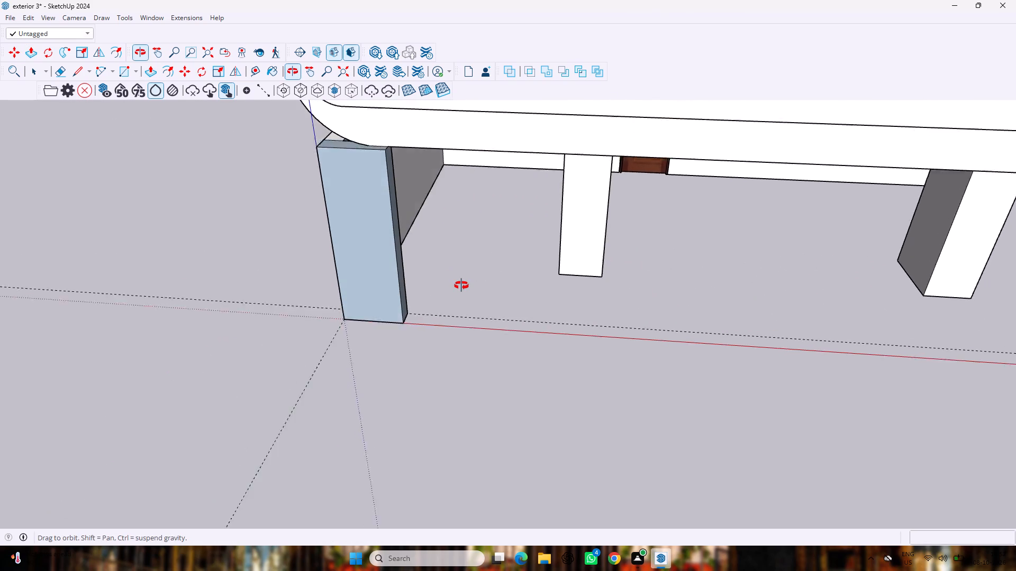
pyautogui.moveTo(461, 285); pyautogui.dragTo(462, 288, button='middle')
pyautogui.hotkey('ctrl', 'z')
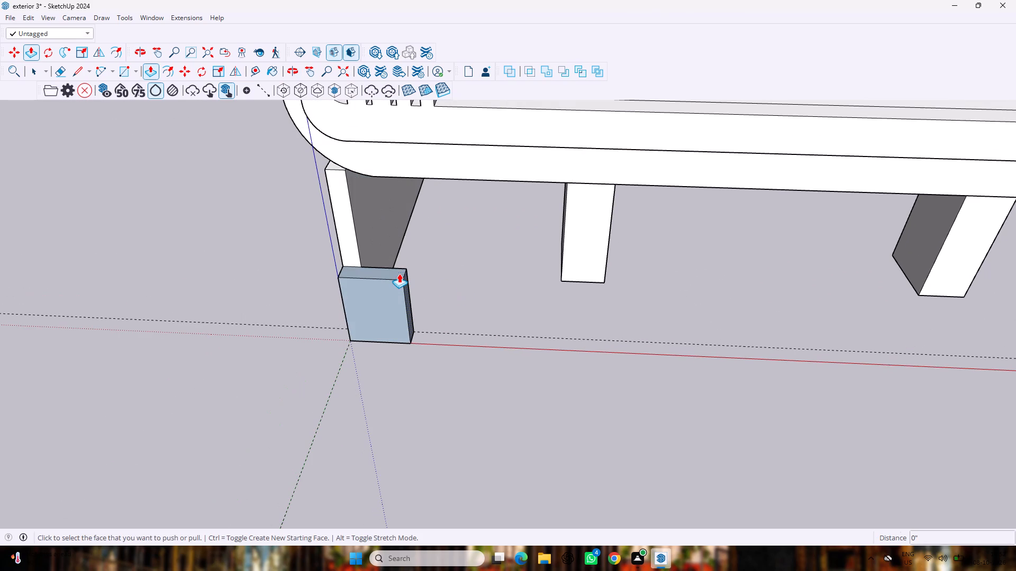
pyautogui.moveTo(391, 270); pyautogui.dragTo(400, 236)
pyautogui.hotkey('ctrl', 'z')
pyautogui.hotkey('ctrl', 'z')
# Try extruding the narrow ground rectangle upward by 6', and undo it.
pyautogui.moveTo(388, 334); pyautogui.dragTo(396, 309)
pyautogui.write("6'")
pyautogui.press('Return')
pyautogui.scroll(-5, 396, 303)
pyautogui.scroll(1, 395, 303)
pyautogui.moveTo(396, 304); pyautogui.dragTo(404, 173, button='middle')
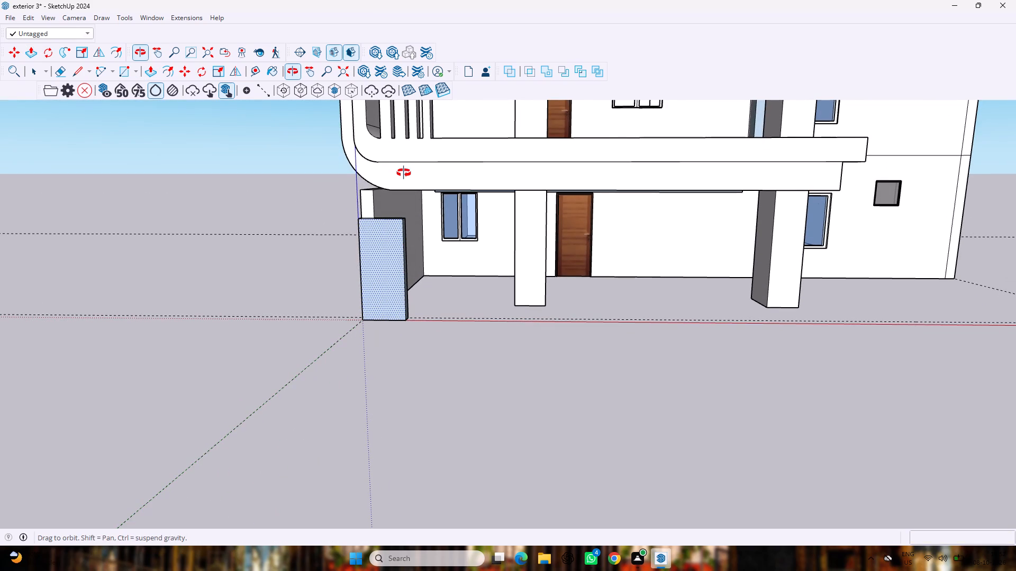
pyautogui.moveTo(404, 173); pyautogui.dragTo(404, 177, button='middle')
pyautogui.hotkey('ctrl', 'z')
# Extrude the narrow ground rectangle at the side wall's front end upward by 3'.
pyautogui.scroll(4, 367, 290)
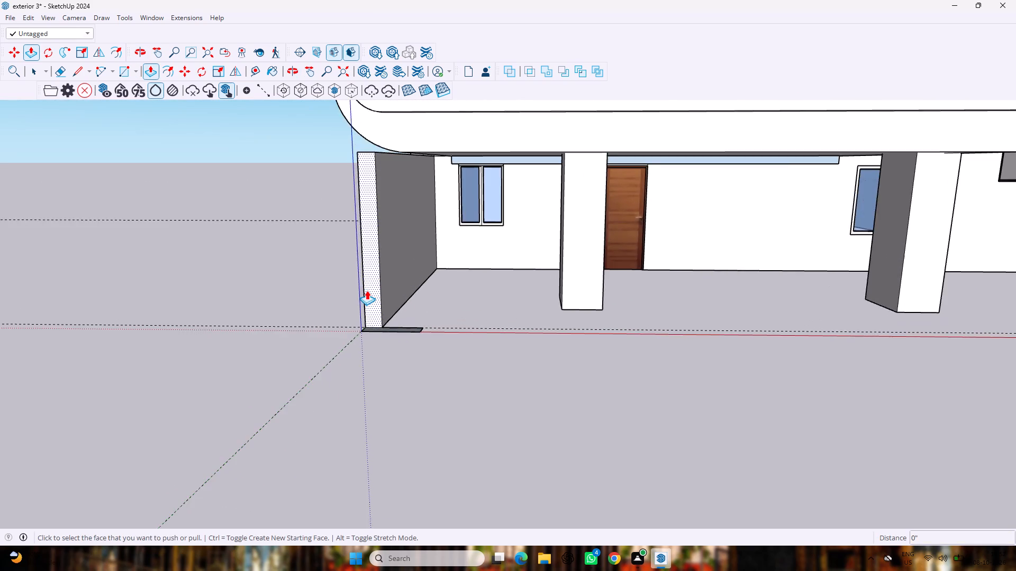
pyautogui.scroll(2, 367, 290)
pyautogui.moveTo(350, 313); pyautogui.dragTo(423, 409, button='middle')
pyautogui.scroll(-3, 476, 416)
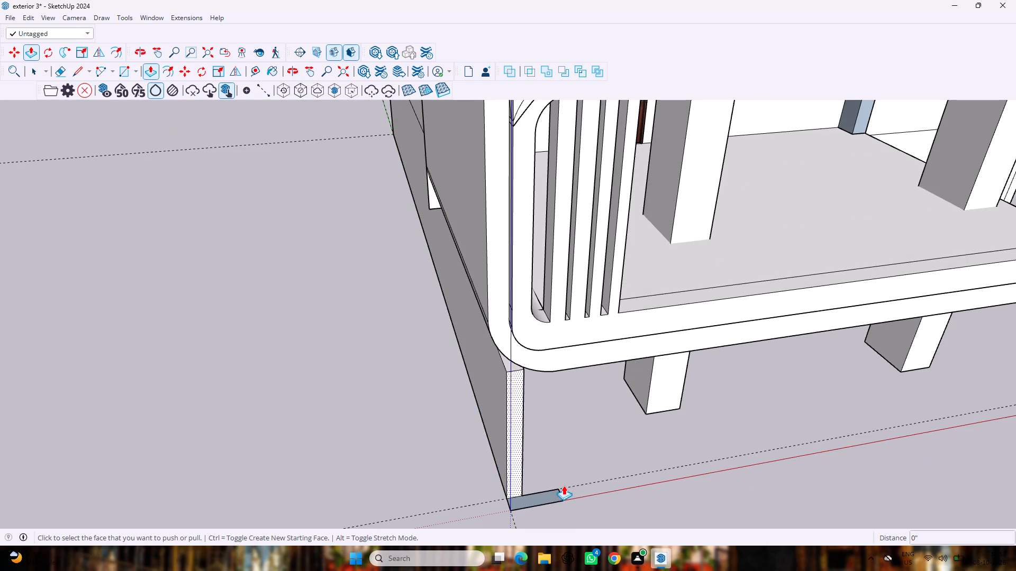
pyautogui.moveTo(548, 492); pyautogui.dragTo(554, 433)
pyautogui.press('3')
pyautogui.press("'")
pyautogui.press('Return')
# Examine the new low block's height and proportions against the side wall and the whole house front.
pyautogui.moveTo(553, 424); pyautogui.dragTo(446, 294, button='middle')
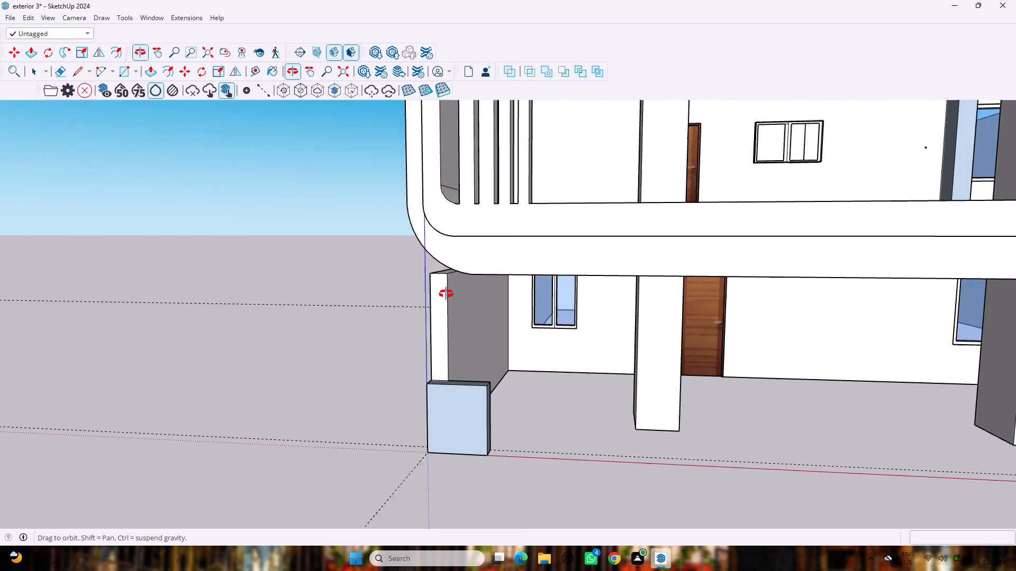
pyautogui.moveTo(446, 294); pyautogui.dragTo(444, 294, button='middle')
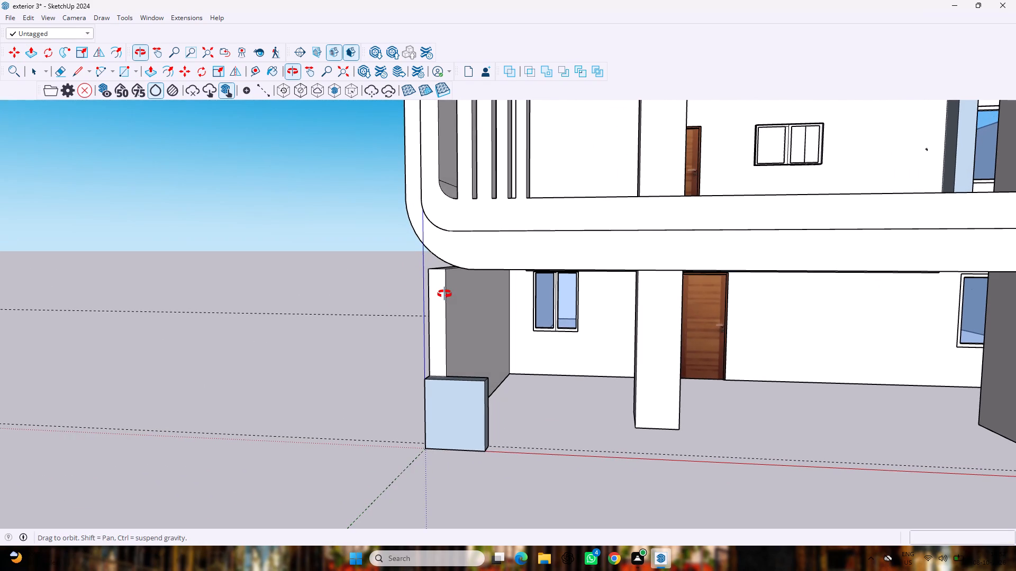
pyautogui.moveTo(444, 294); pyautogui.dragTo(444, 288, button='middle')
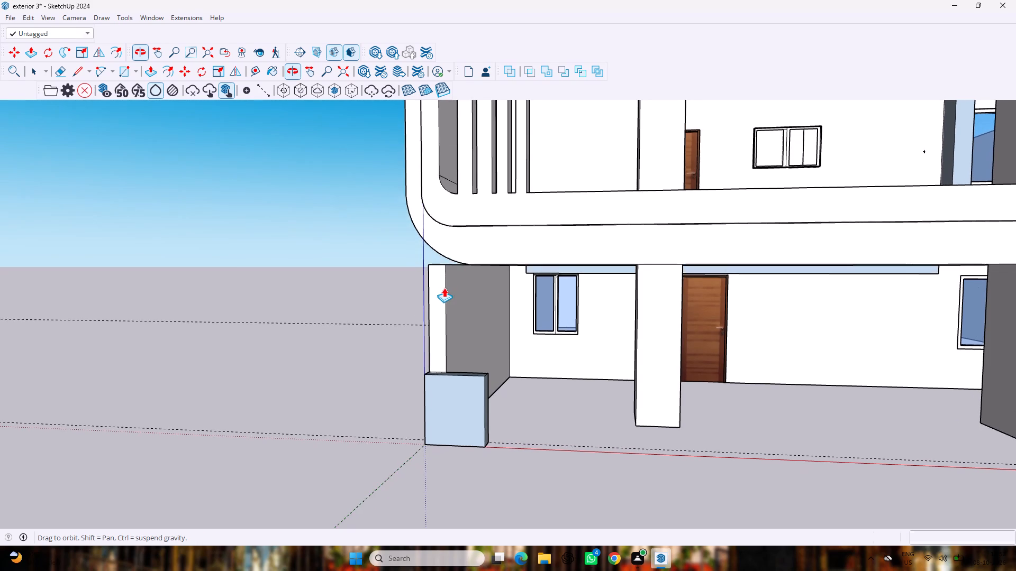
pyautogui.scroll(-11, 444, 288)
pyautogui.moveTo(441, 288); pyautogui.dragTo(461, 316, button='middle')
pyautogui.scroll(-2, 461, 316)
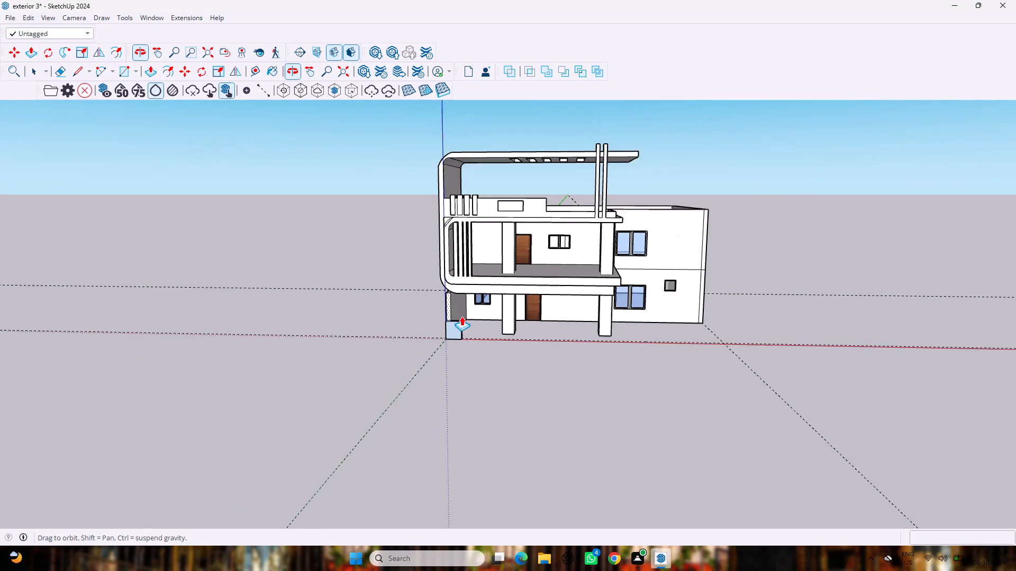
pyautogui.scroll(-5, 461, 316)
pyautogui.scroll(3, 458, 305)
pyautogui.moveTo(458, 305); pyautogui.dragTo(464, 294, button='middle')
pyautogui.scroll(8, 465, 284)
pyautogui.scroll(4, 441, 326)
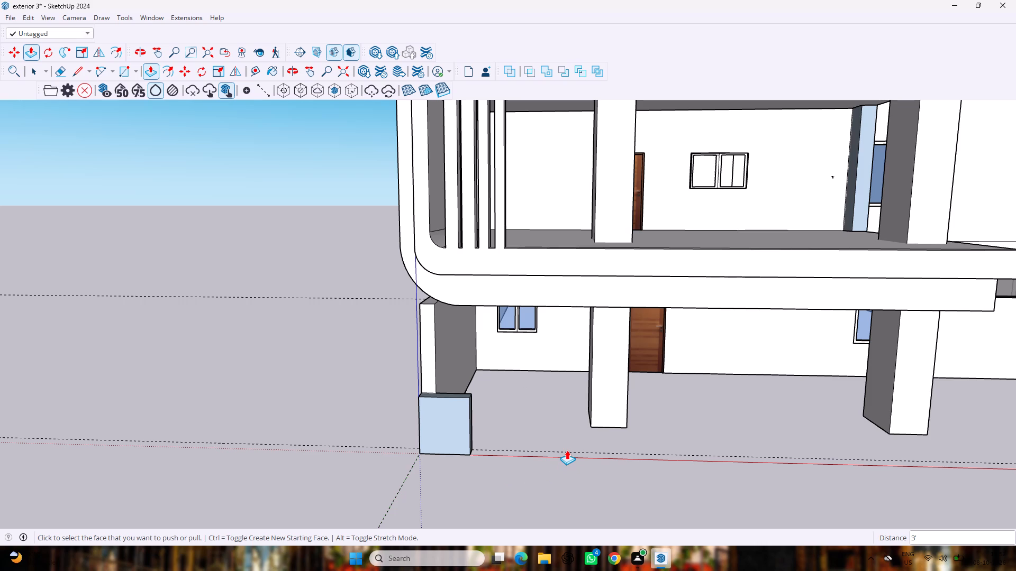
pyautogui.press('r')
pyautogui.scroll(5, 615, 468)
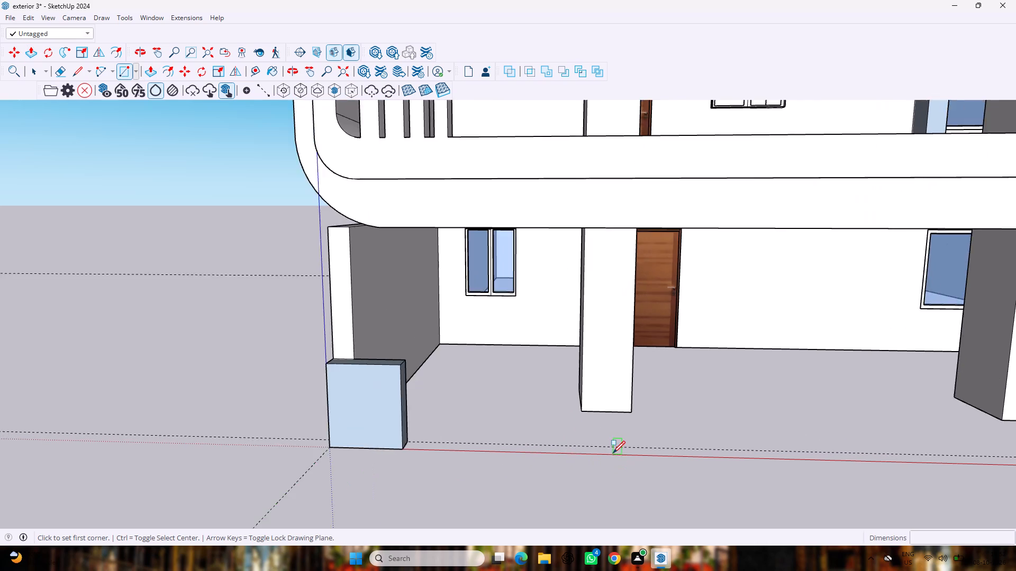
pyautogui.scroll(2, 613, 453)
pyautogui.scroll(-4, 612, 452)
# Raise the top face of the low block in front of the side wall by another 1'.
pyautogui.press('p')
pyautogui.moveTo(485, 400); pyautogui.dragTo(503, 482, button='middle')
pyautogui.moveTo(416, 464); pyautogui.dragTo(432, 431)
pyautogui.write("1'")
pyautogui.press('Return')
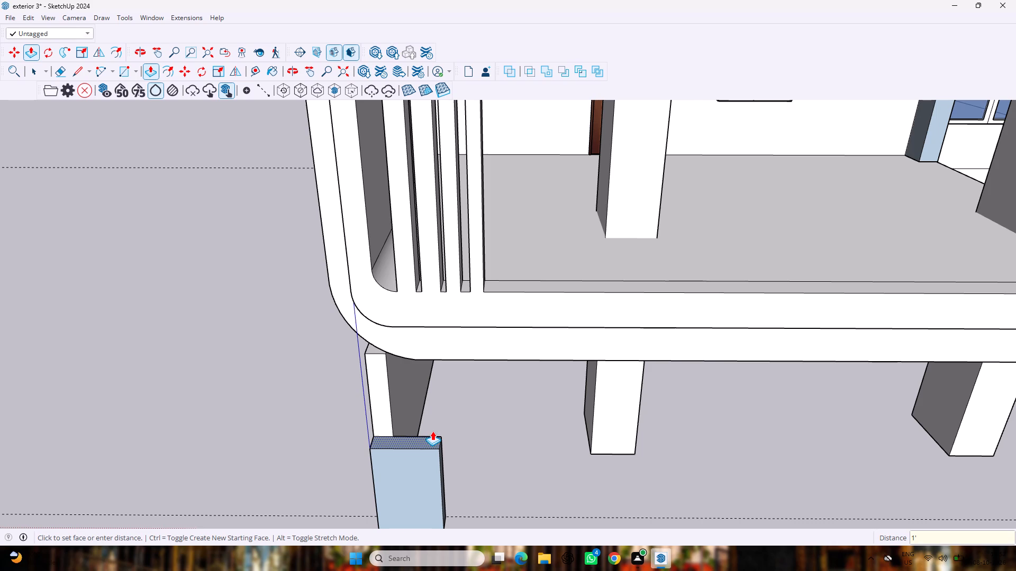
# Draw a small ground rectangle about 1' 7" by 8" between the front guide and red axis, ahead of the column nearest the side wall.
pyautogui.moveTo(434, 443); pyautogui.dragTo(441, 369, button='middle')
pyautogui.scroll(1, 434, 444)
pyautogui.scroll(-7, 441, 369)
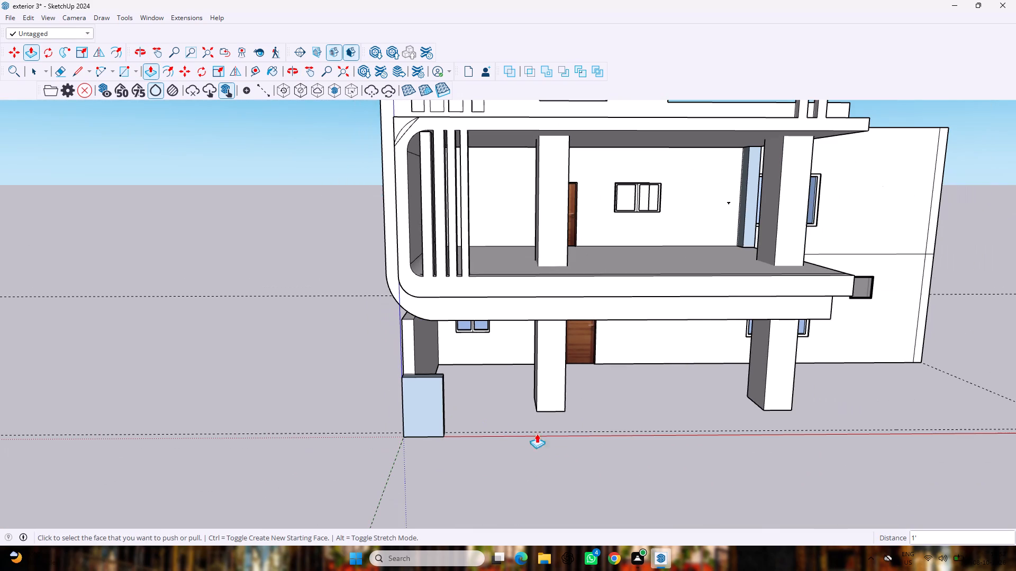
pyautogui.press('r')
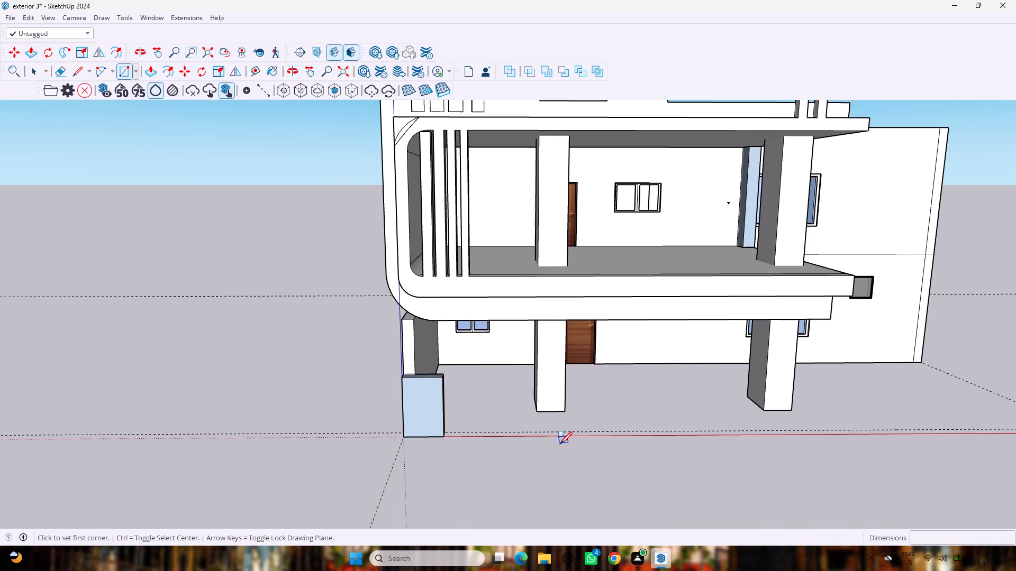
pyautogui.scroll(7, 560, 444)
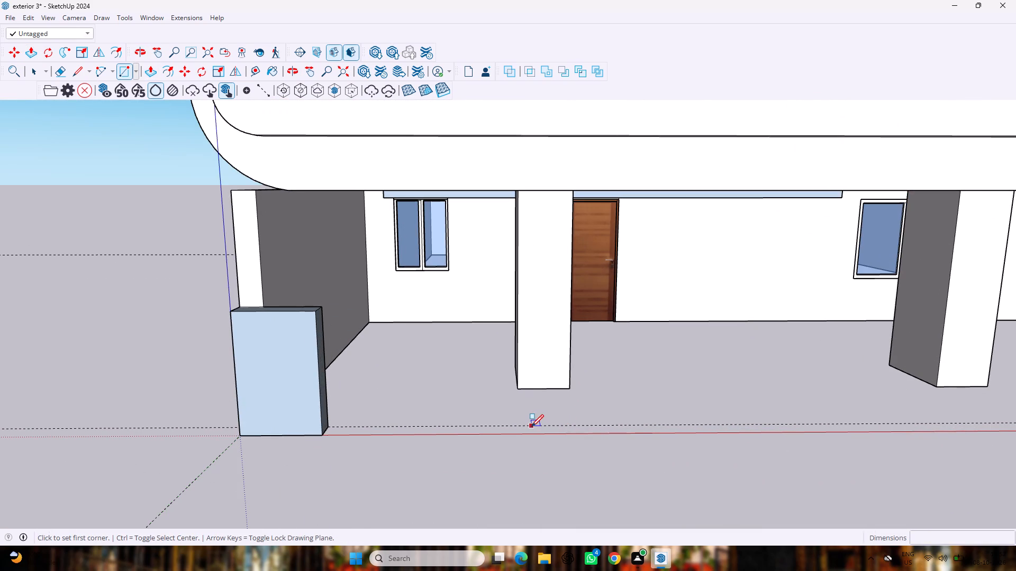
pyautogui.doubleClick(530, 427)
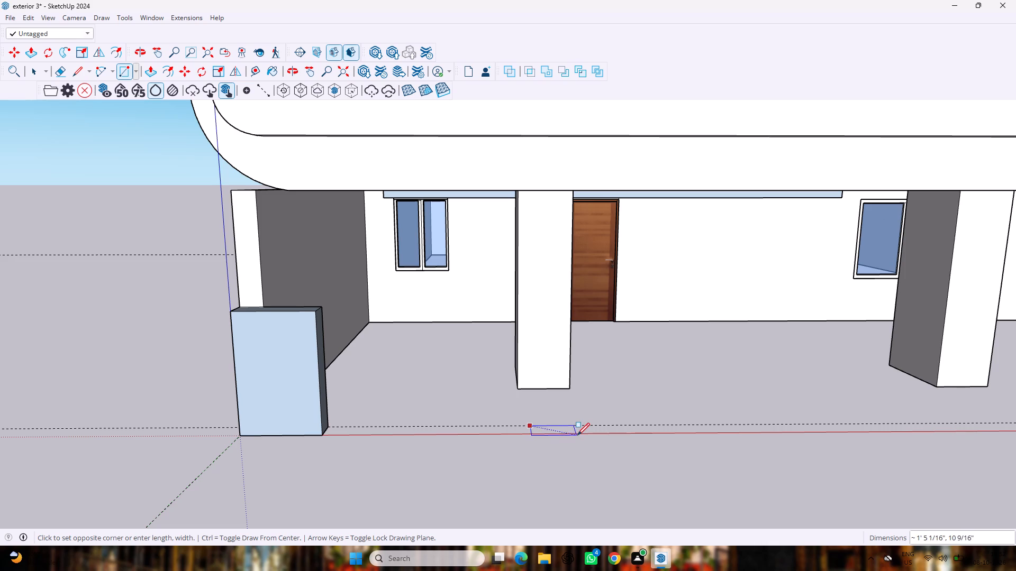
pyautogui.click(580, 433)
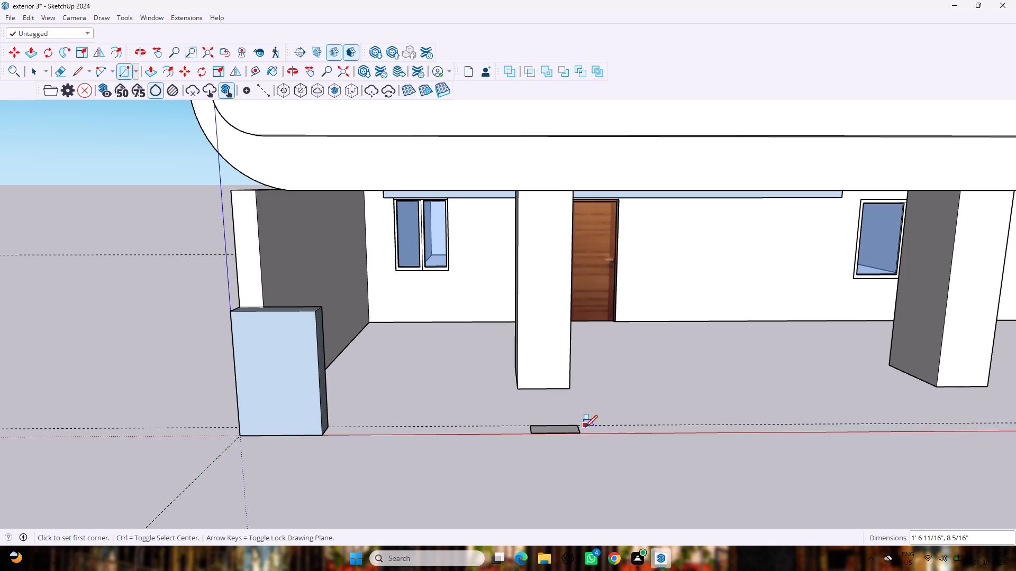
# Extrude the small ground rectangle upward by 4' to form a low boundary pillar.
pyautogui.press('p')
pyautogui.moveTo(558, 421); pyautogui.dragTo(565, 392)
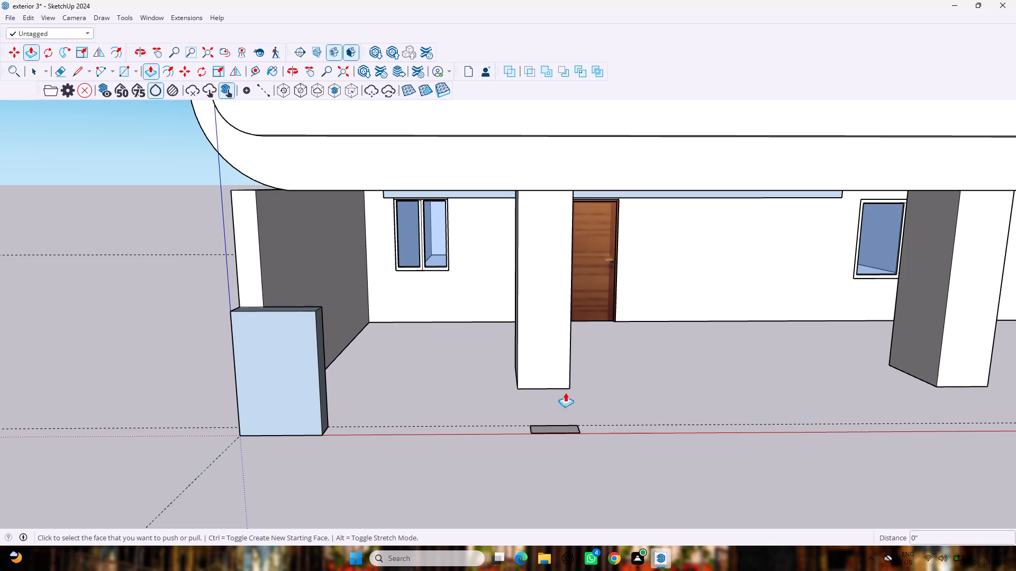
pyautogui.moveTo(565, 392); pyautogui.dragTo(566, 383)
pyautogui.moveTo(564, 387); pyautogui.dragTo(561, 392)
pyautogui.scroll(3, 555, 402)
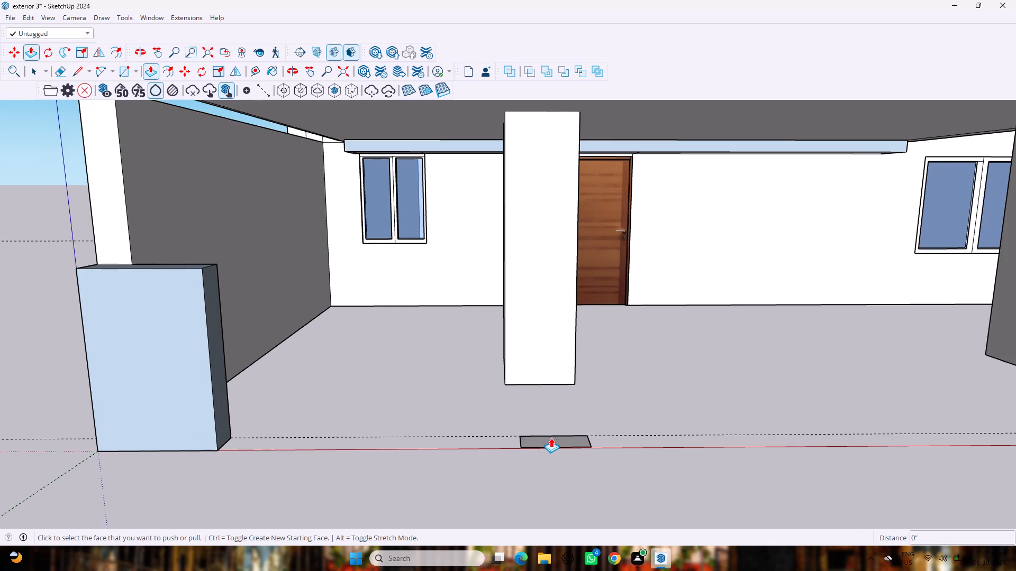
pyautogui.moveTo(551, 438); pyautogui.dragTo(555, 383)
pyautogui.write("4'")
pyautogui.press('Return')
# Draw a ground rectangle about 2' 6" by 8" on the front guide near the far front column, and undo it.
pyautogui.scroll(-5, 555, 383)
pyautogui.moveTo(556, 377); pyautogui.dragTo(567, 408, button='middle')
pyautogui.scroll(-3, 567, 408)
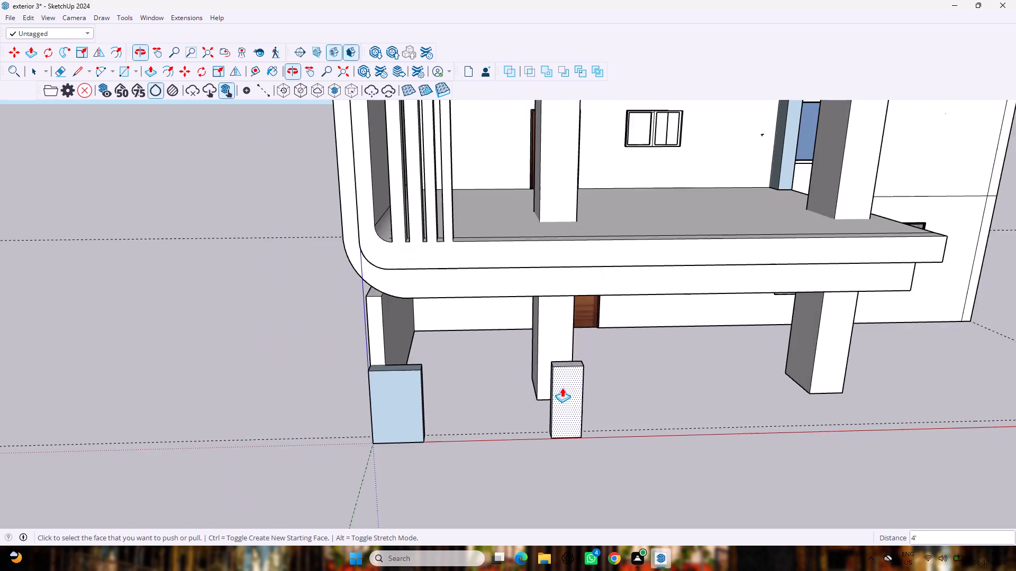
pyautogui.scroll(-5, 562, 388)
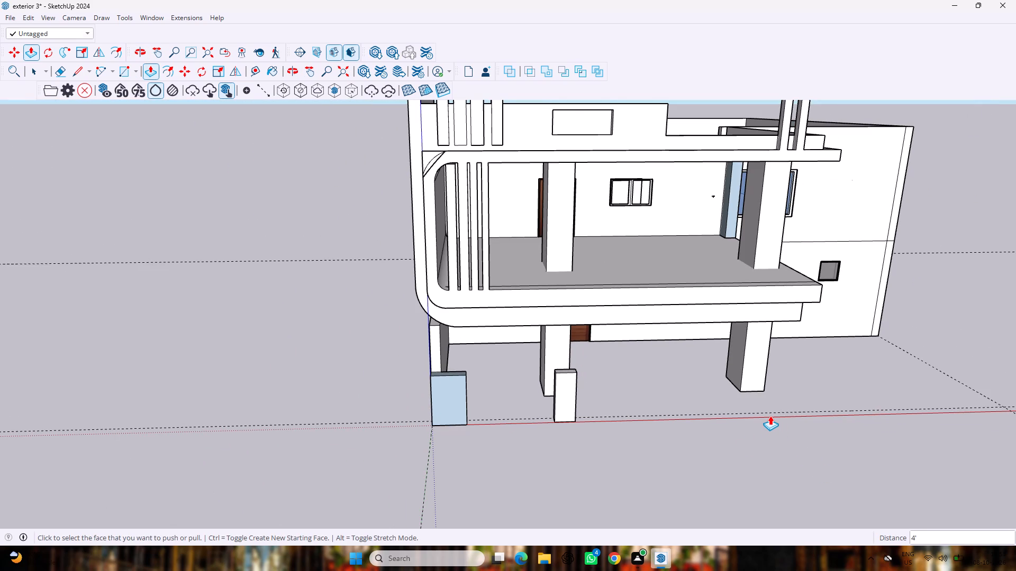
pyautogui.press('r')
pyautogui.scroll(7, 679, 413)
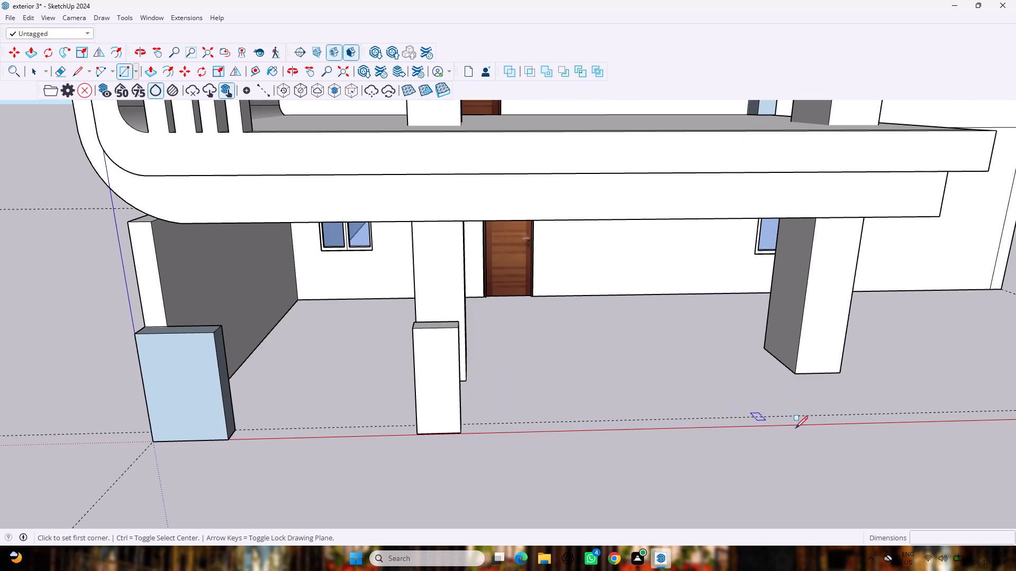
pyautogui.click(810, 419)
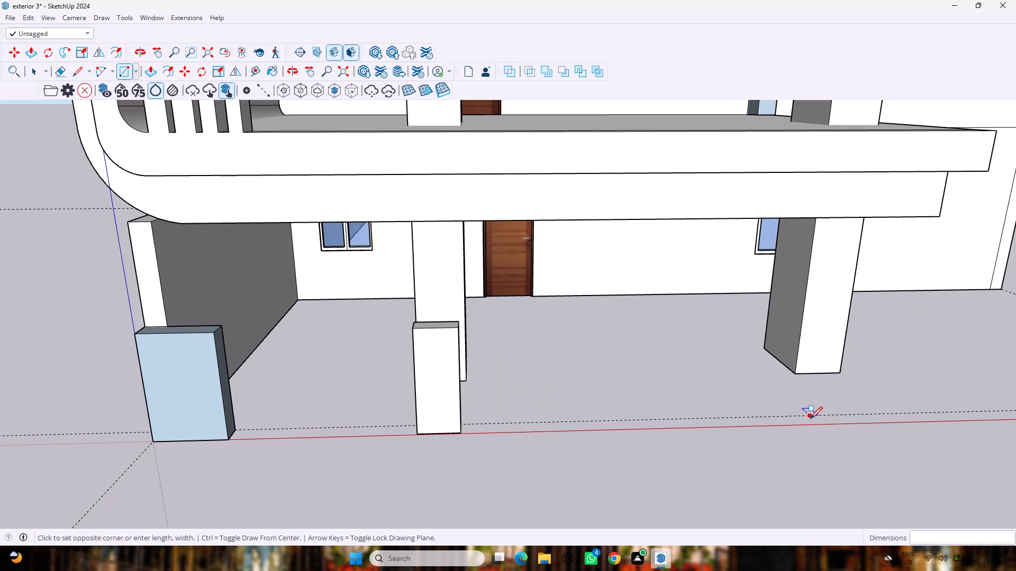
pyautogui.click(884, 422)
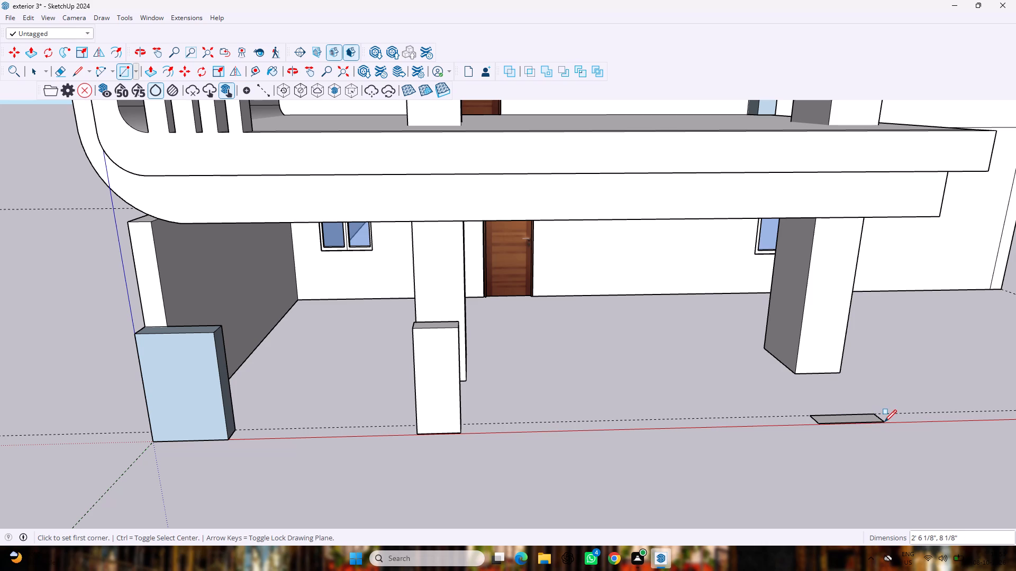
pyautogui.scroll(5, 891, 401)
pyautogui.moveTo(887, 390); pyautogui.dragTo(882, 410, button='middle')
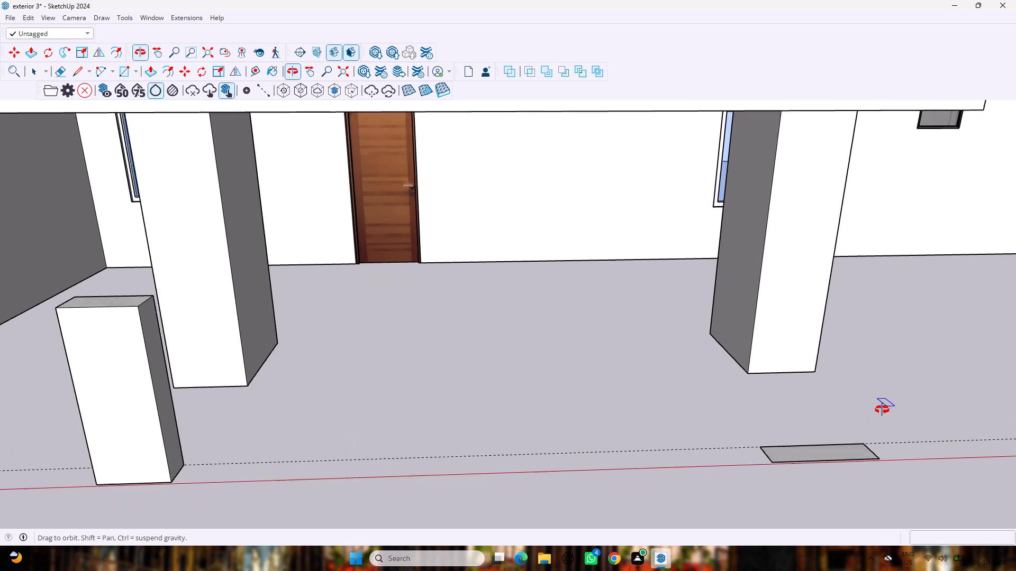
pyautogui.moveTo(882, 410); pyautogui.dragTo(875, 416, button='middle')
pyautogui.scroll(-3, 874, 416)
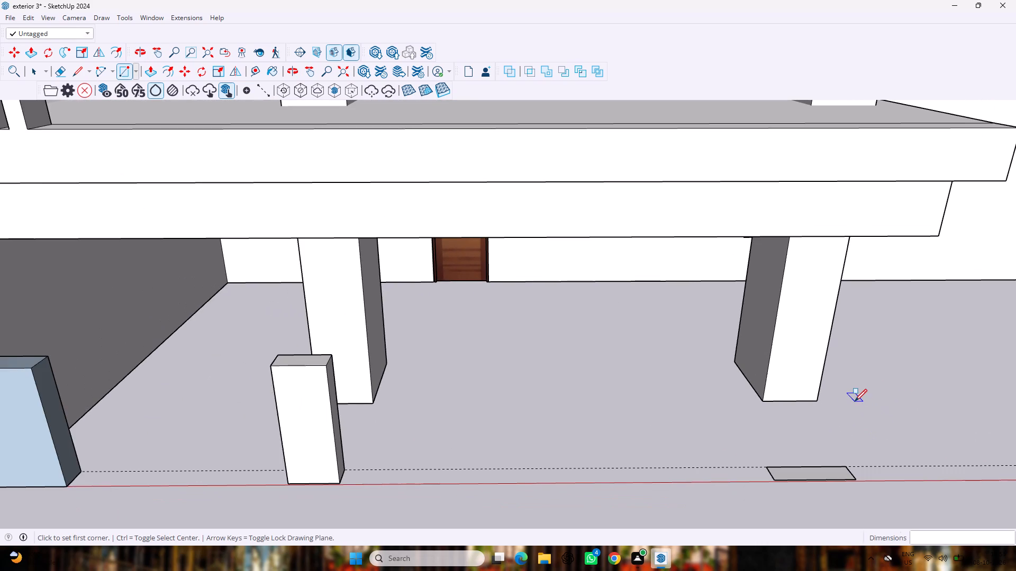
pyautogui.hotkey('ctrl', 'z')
# Draw a ground rectangle about 2' by 9" between the front guide and red axis, in front of the far front column.
pyautogui.scroll(6, 803, 491)
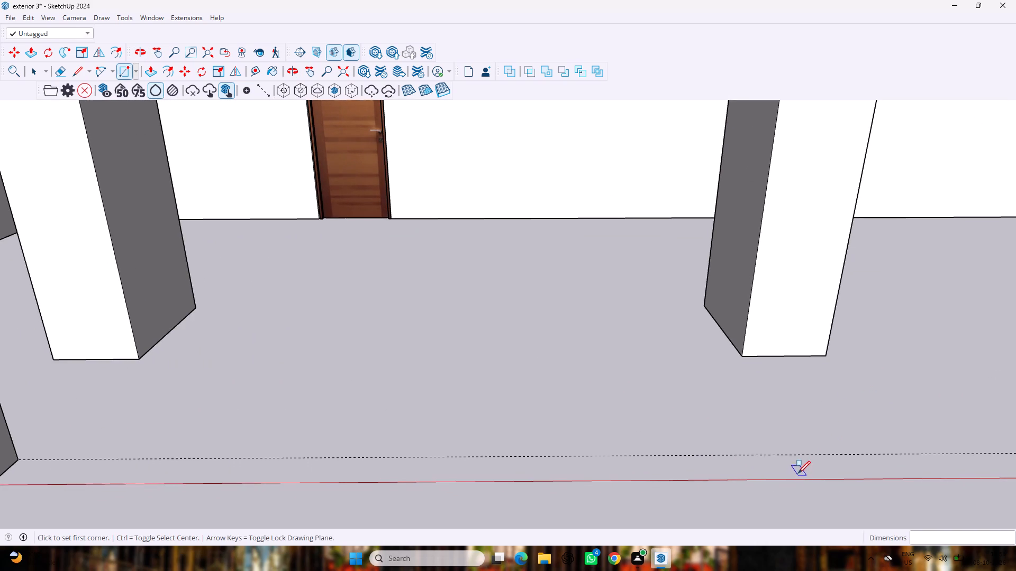
pyautogui.click(776, 452)
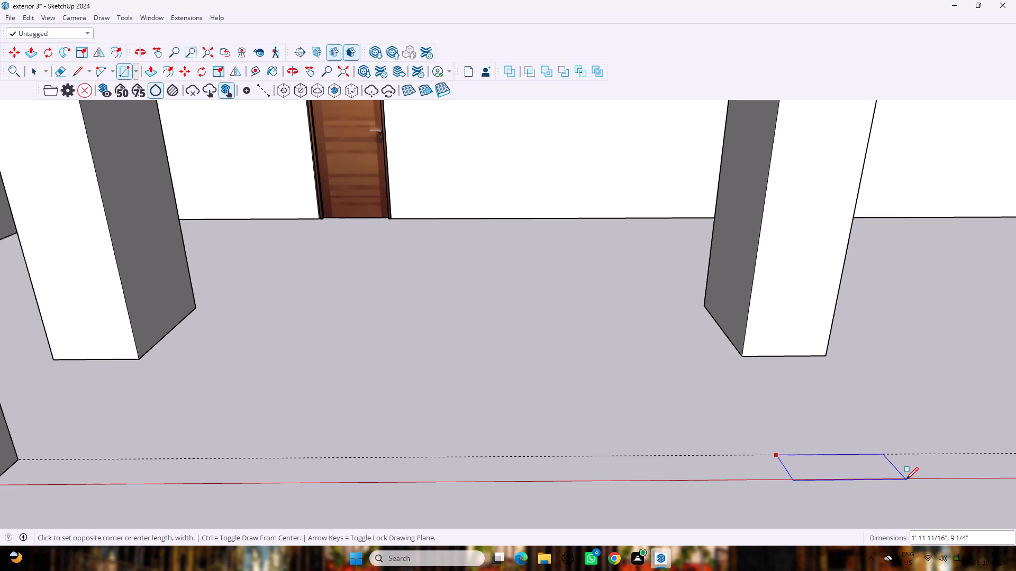
pyautogui.click(906, 480)
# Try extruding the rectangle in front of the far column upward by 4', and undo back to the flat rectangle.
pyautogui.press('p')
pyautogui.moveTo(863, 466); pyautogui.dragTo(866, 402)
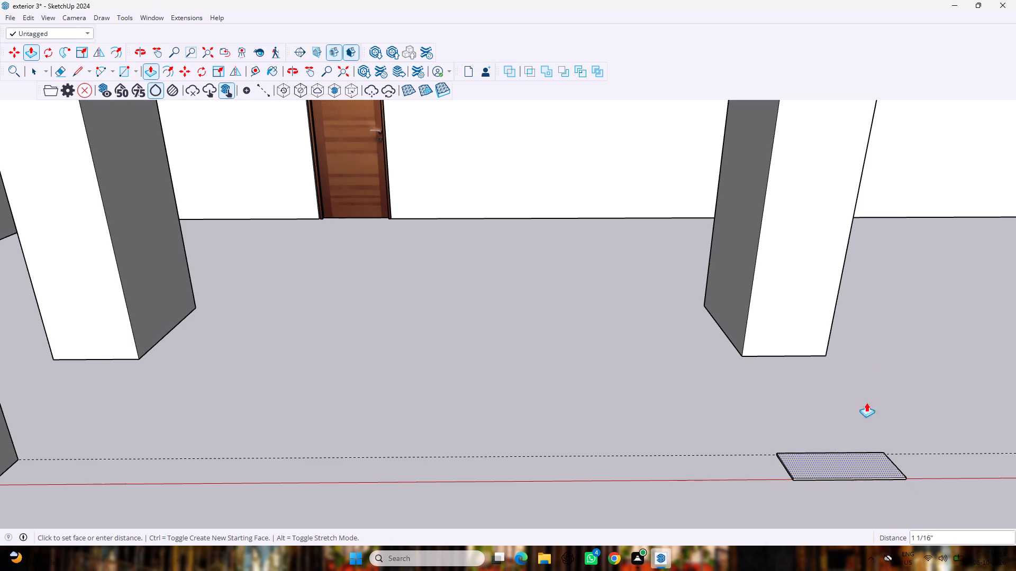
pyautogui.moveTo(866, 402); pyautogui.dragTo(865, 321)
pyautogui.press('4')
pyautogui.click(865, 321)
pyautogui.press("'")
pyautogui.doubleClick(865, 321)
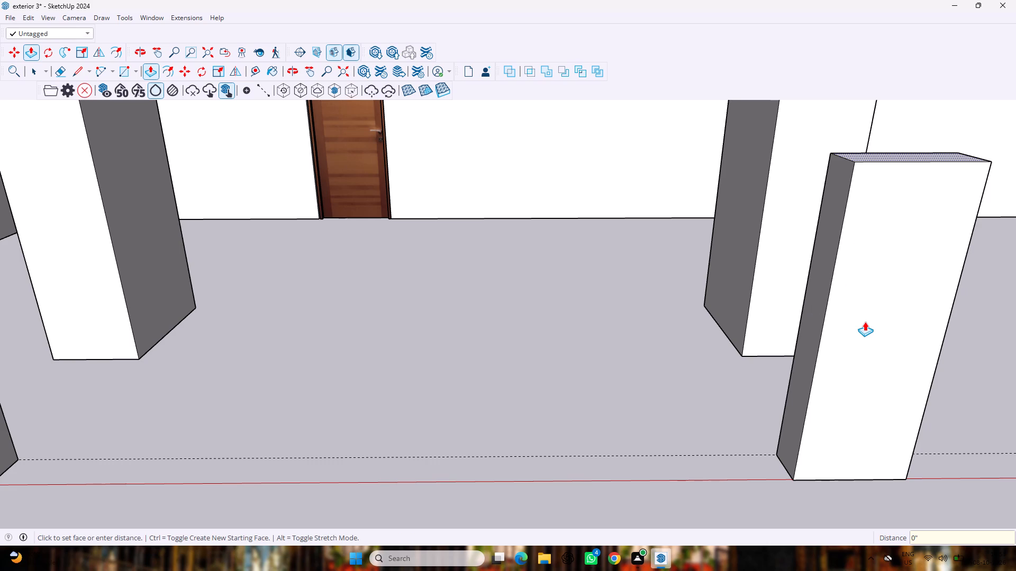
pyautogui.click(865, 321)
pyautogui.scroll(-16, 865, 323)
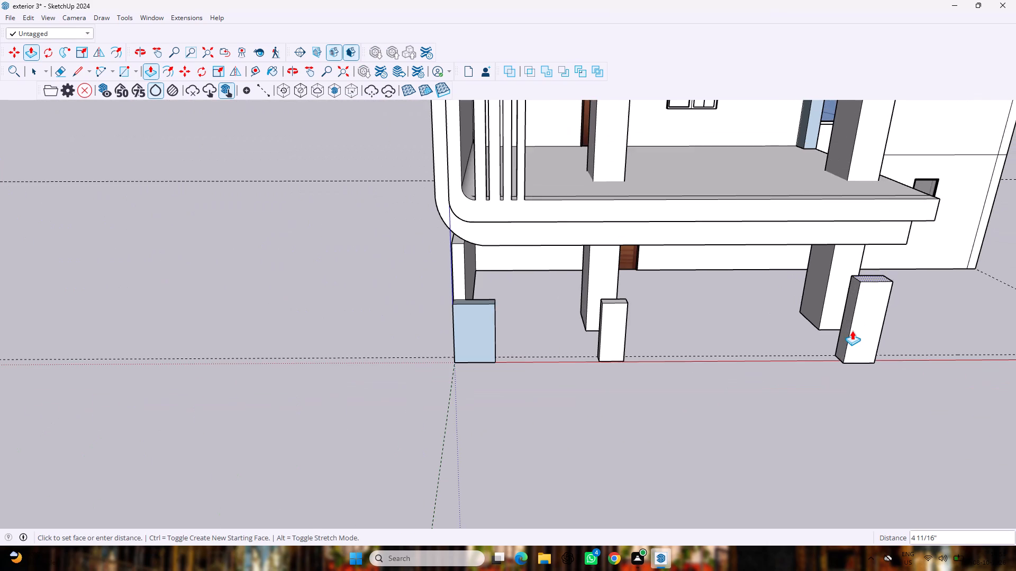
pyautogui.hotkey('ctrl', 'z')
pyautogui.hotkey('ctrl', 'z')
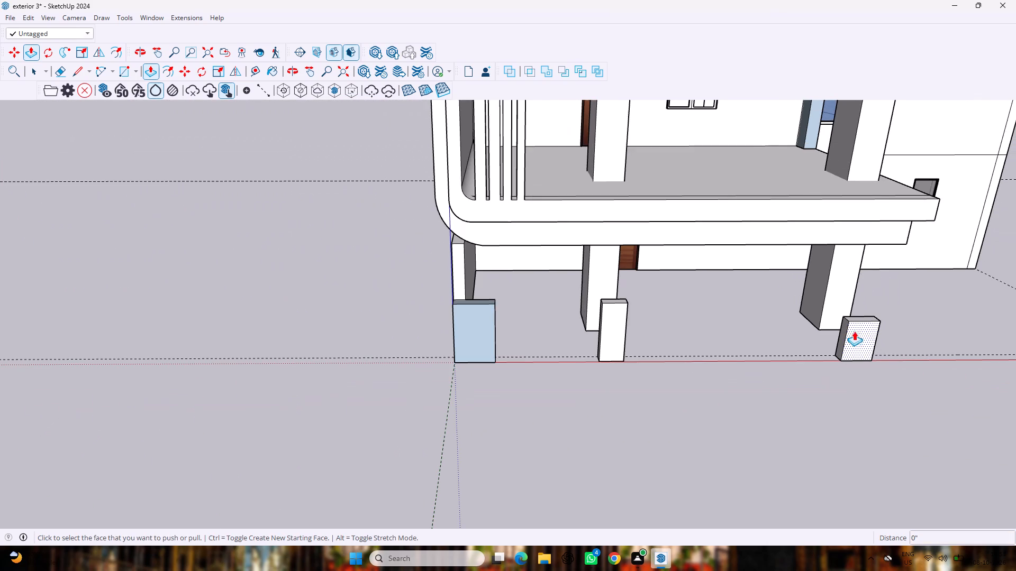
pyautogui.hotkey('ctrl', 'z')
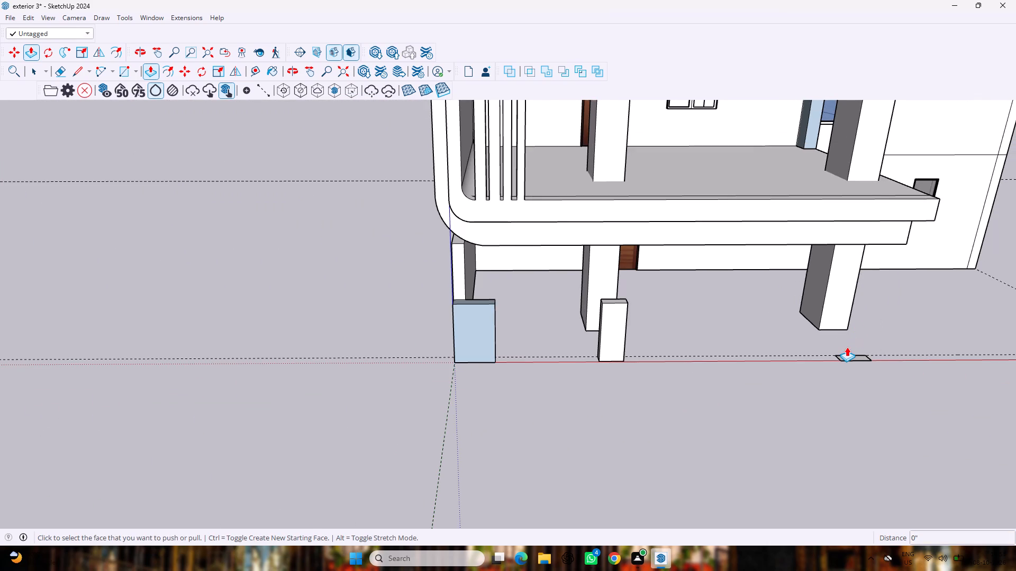
# Extrude the ground rectangle in front of the far column upward by 4'.
pyautogui.scroll(11, 846, 353)
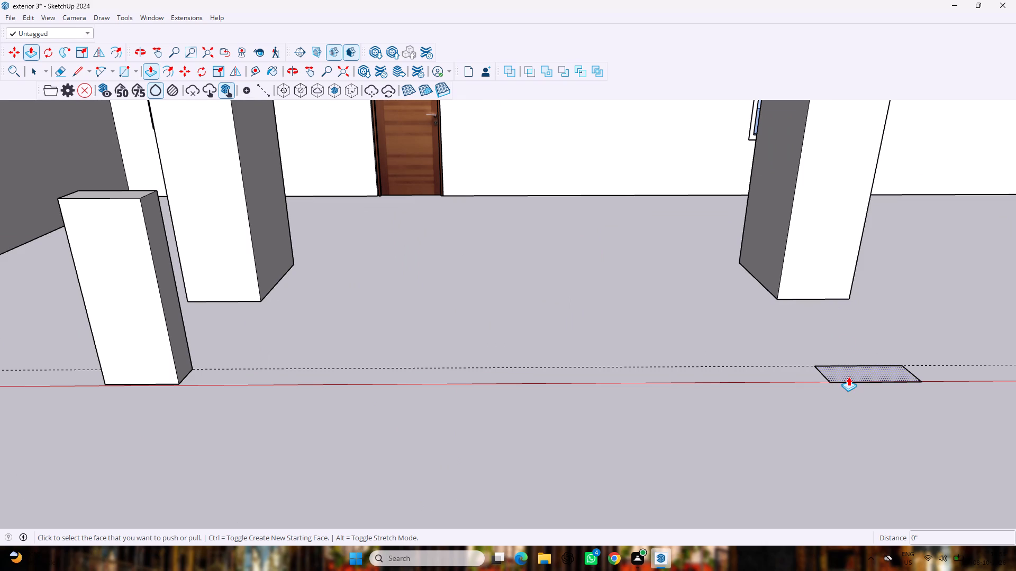
pyautogui.moveTo(848, 376); pyautogui.dragTo(868, 306)
pyautogui.write("4'")
pyautogui.press('Return')
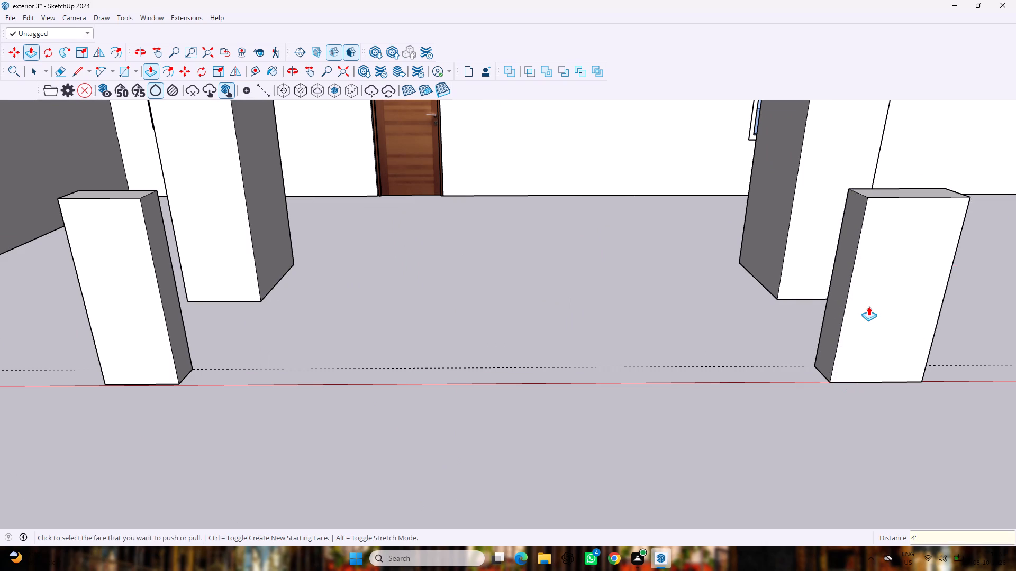
# Draw a ground strip about 26' 6" by 9" from the far pillar's base corner along the front guide, extending past the house's side.
pyautogui.scroll(-12, 868, 309)
pyautogui.moveTo(847, 353); pyautogui.dragTo(788, 344, button='middle')
pyautogui.scroll(-9, 804, 349)
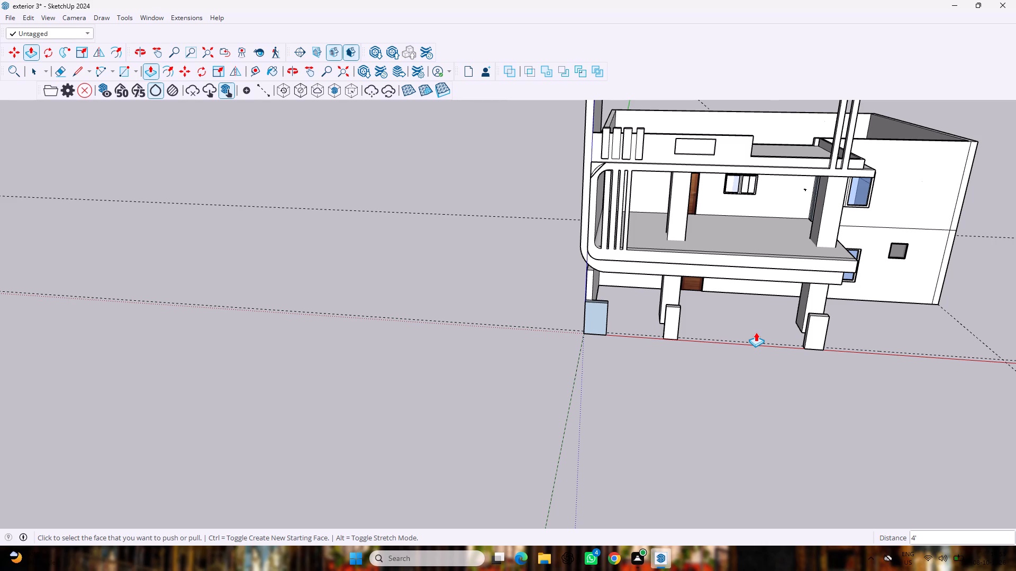
pyautogui.scroll(-2, 743, 344)
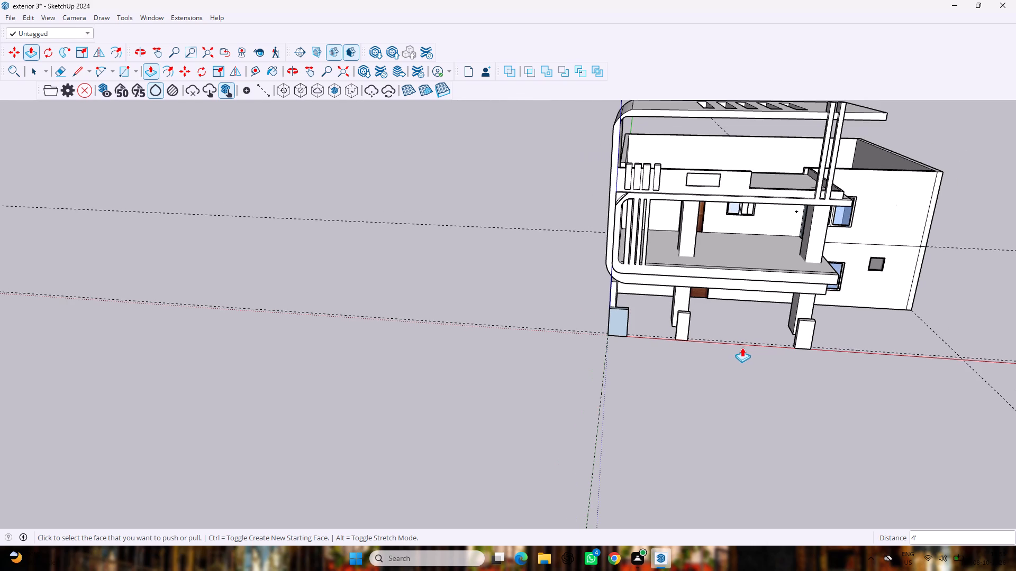
pyautogui.press('r')
pyautogui.scroll(2, 736, 351)
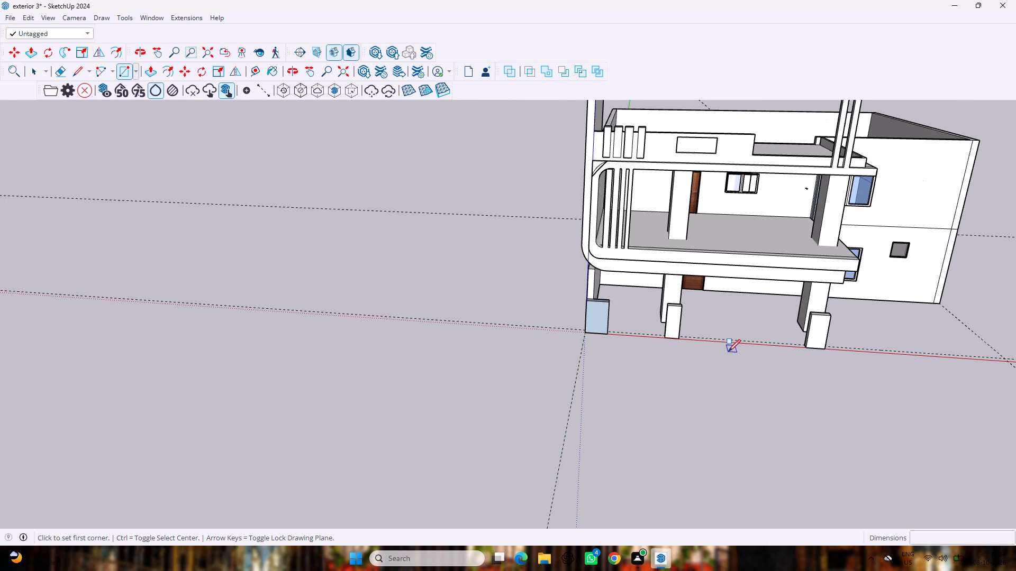
pyautogui.scroll(3, 723, 356)
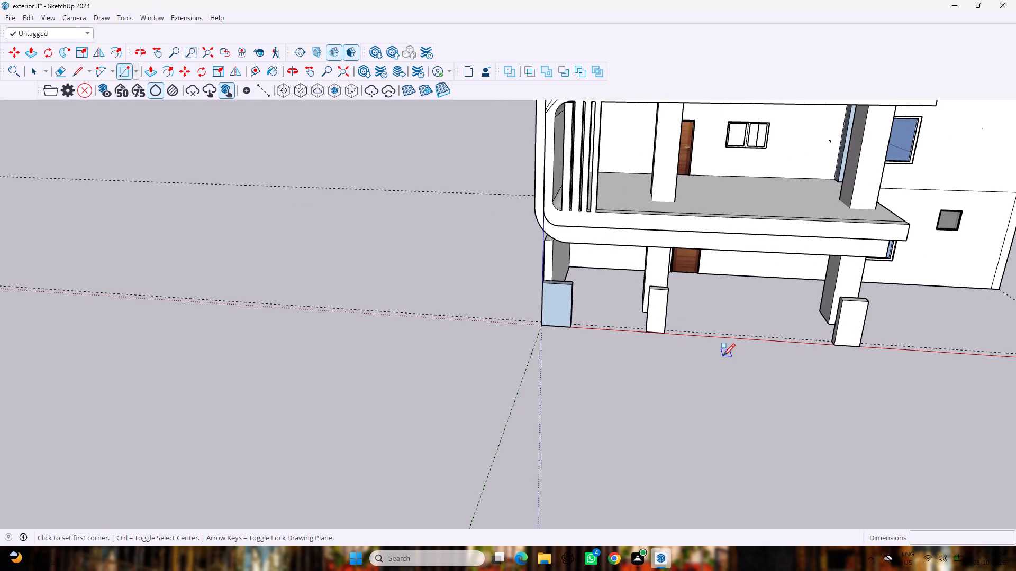
pyautogui.scroll(-10, 739, 355)
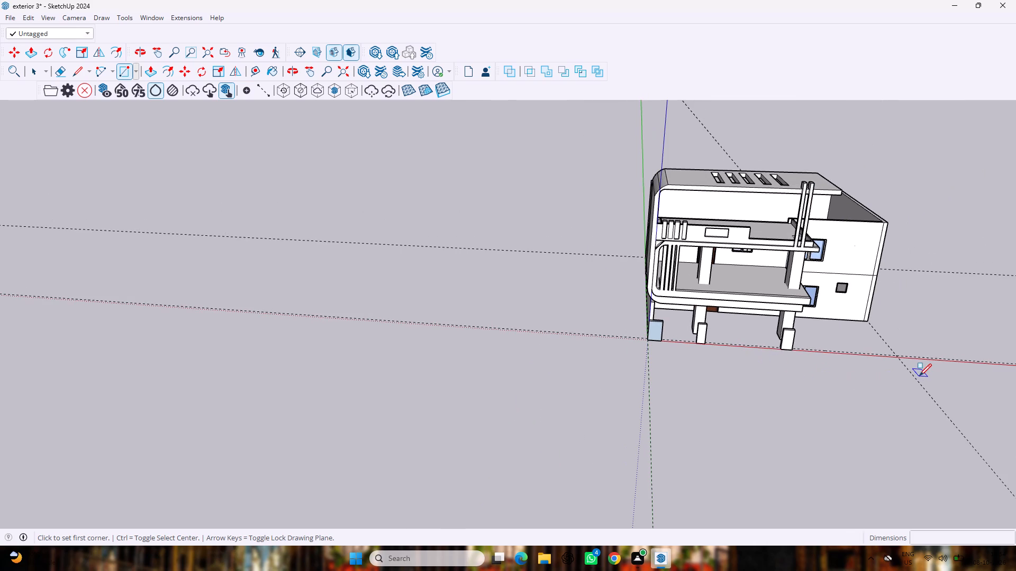
pyautogui.scroll(6, 895, 373)
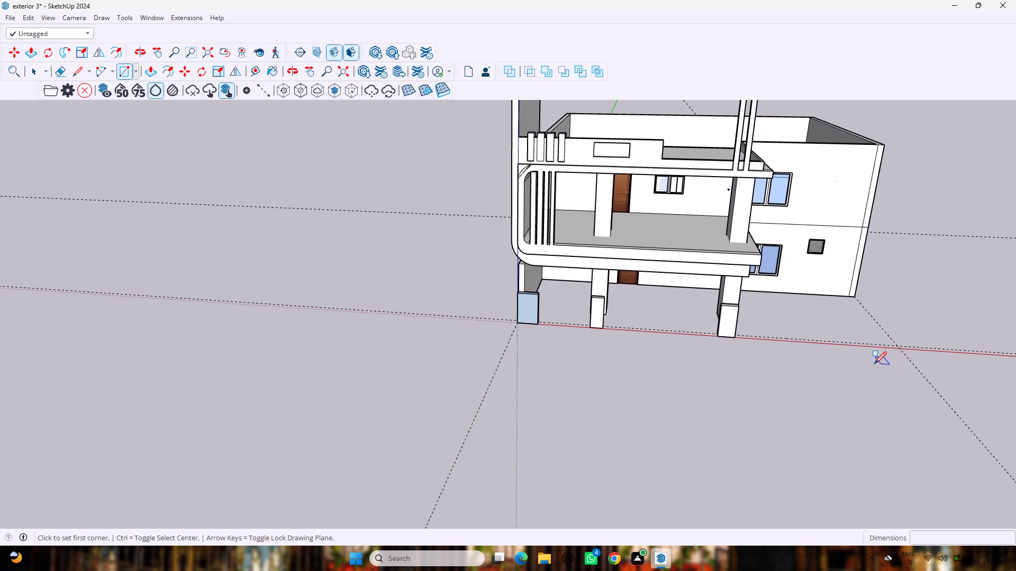
pyautogui.scroll(9, 874, 364)
pyautogui.scroll(4, 671, 315)
pyautogui.scroll(2, 571, 301)
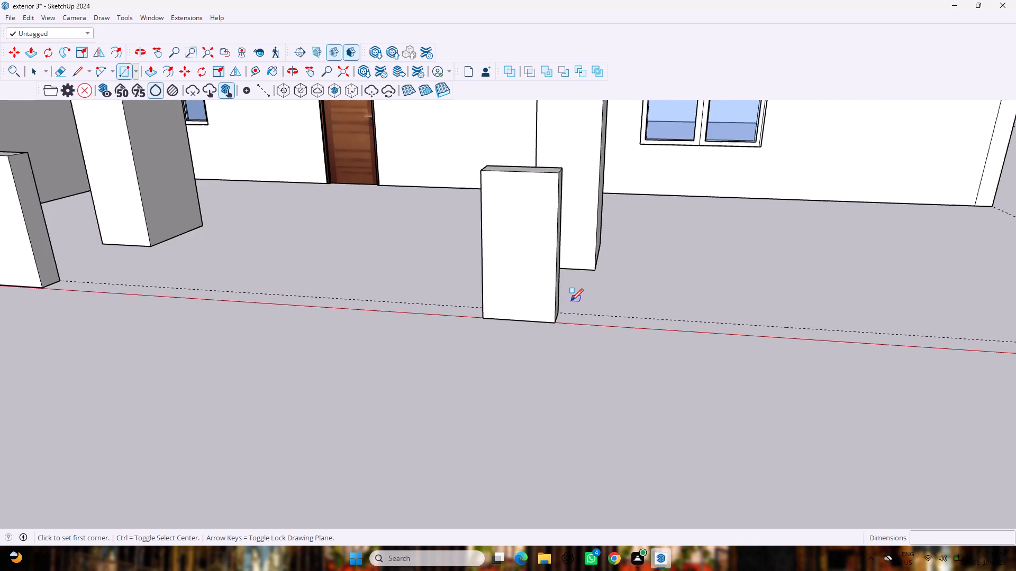
pyautogui.scroll(2, 571, 301)
pyautogui.moveTo(577, 317); pyautogui.dragTo(494, 319, button='middle')
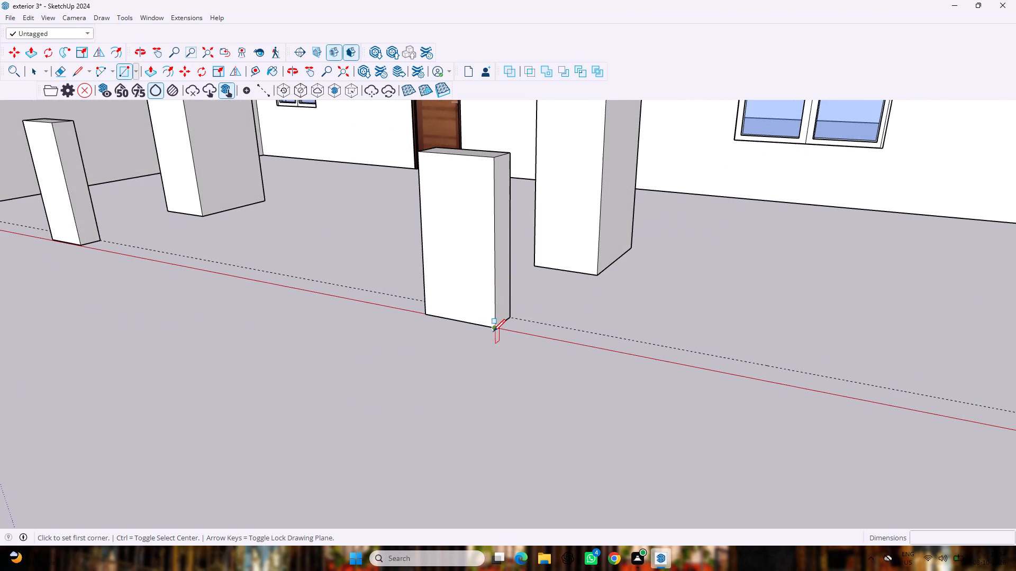
pyautogui.click(493, 327)
pyautogui.scroll(-12, 690, 358)
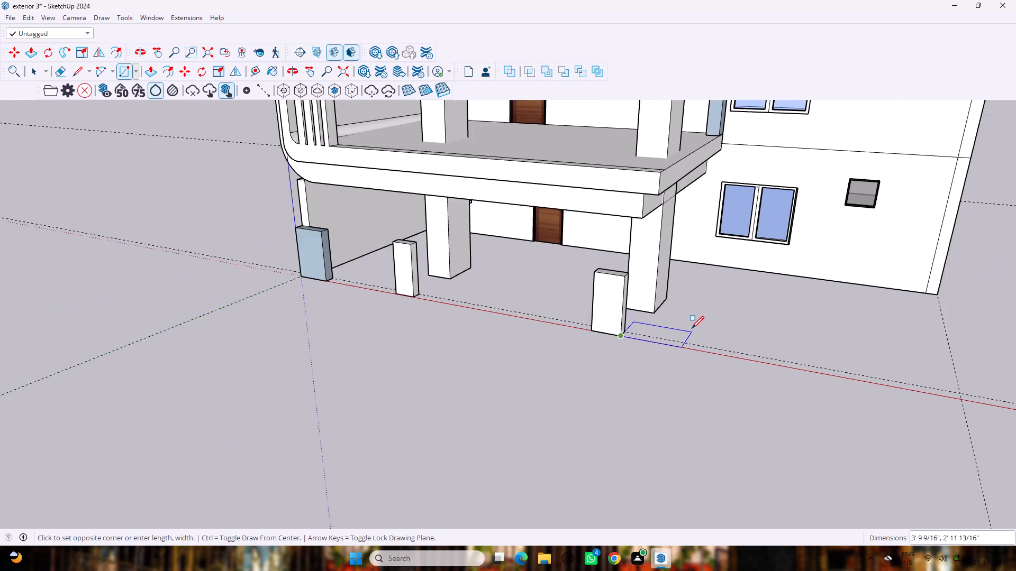
pyautogui.scroll(-15, 692, 328)
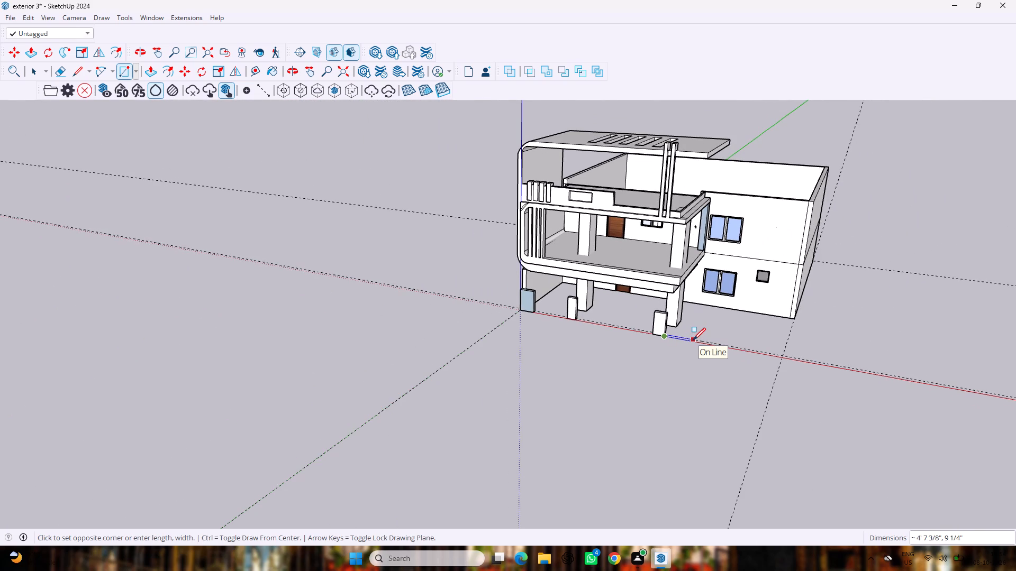
pyautogui.scroll(7, 851, 370)
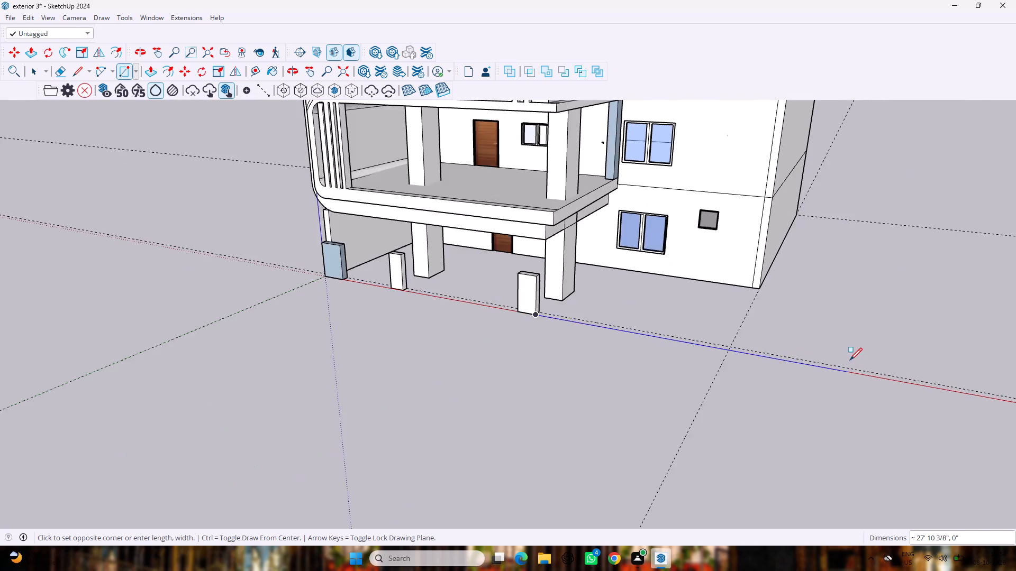
pyautogui.scroll(9, 850, 360)
pyautogui.click(806, 372)
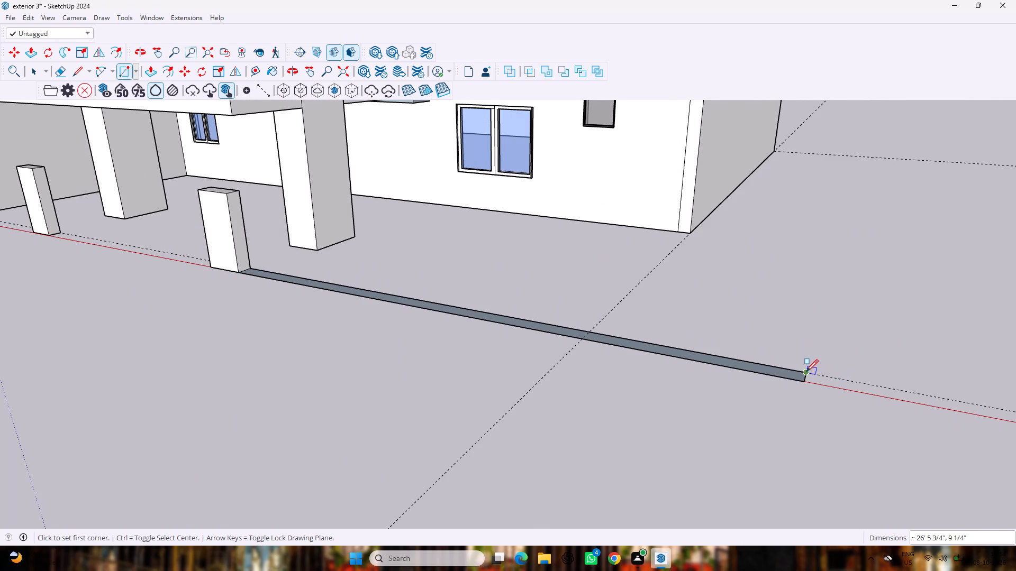
# Extrude the long front strip upward by 4' to form the boundary wall beside the far pillar.
pyautogui.press('p')
pyautogui.scroll(4, 750, 361)
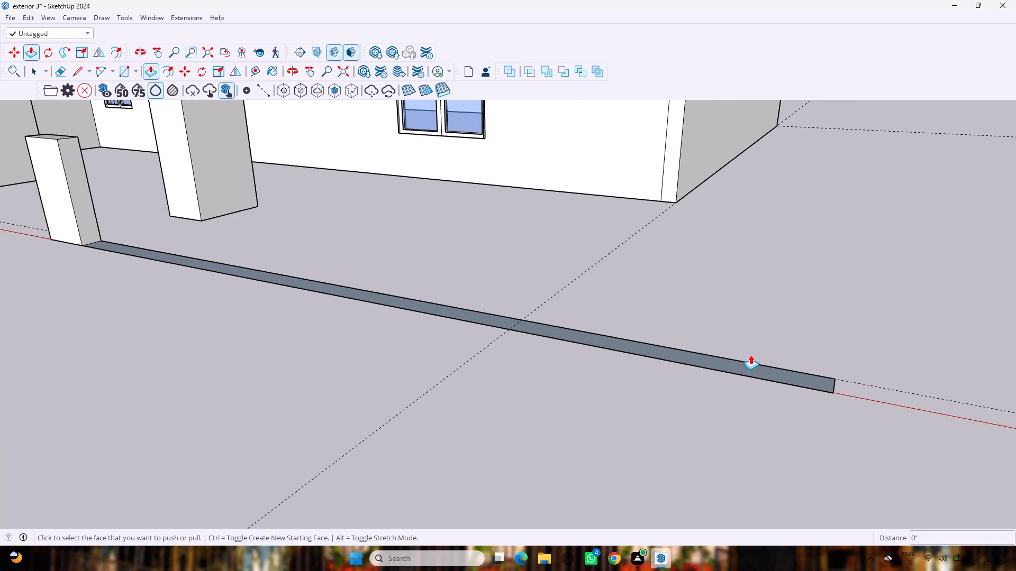
pyautogui.scroll(3, 661, 342)
pyautogui.moveTo(661, 337); pyautogui.dragTo(629, 367, button='middle')
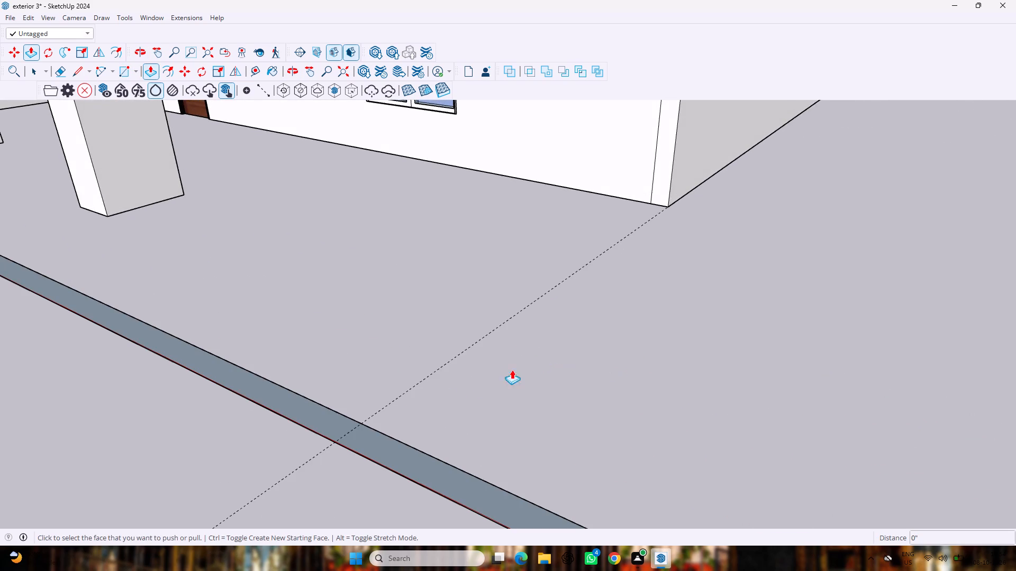
pyautogui.moveTo(376, 446); pyautogui.dragTo(410, 269)
pyautogui.write("4'")
pyautogui.press('Return')
pyautogui.click(410, 269)
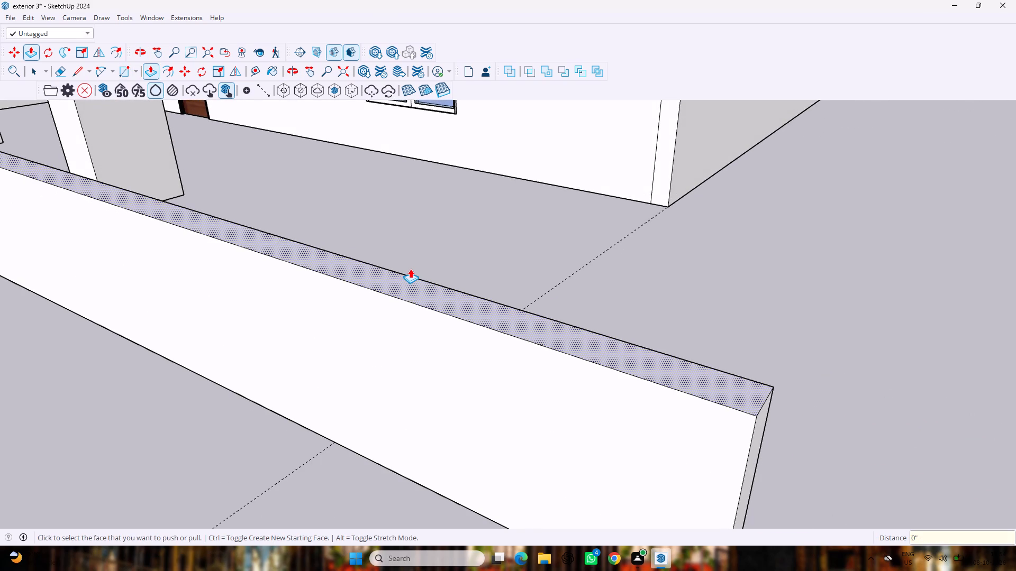
pyautogui.press('4')
pyautogui.press("'")
pyautogui.press('Return')
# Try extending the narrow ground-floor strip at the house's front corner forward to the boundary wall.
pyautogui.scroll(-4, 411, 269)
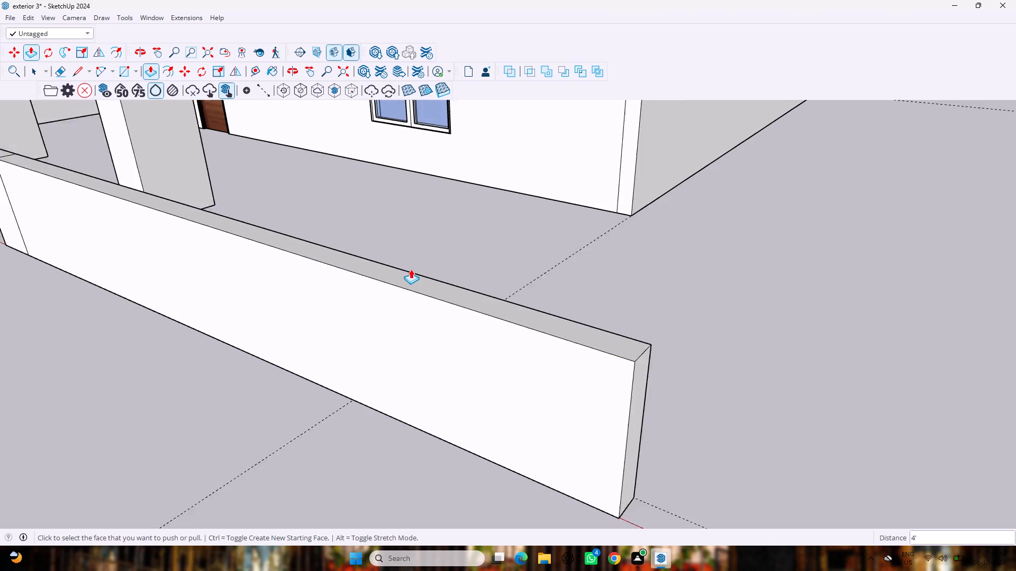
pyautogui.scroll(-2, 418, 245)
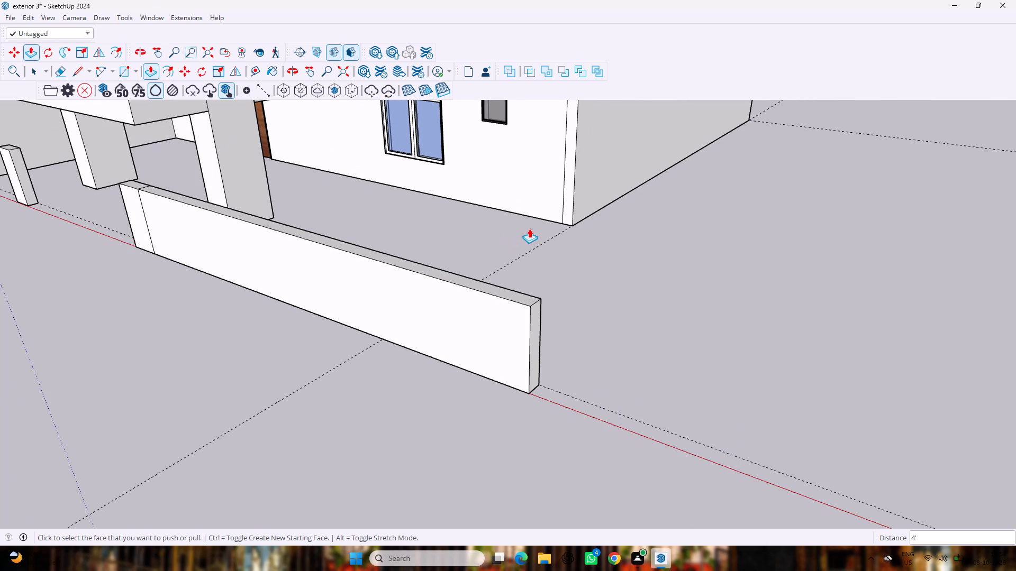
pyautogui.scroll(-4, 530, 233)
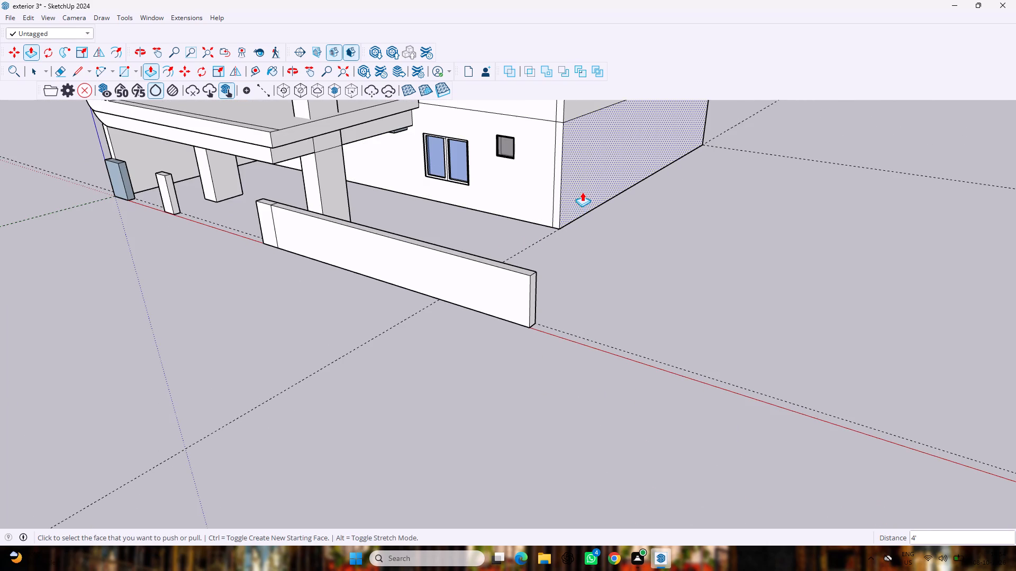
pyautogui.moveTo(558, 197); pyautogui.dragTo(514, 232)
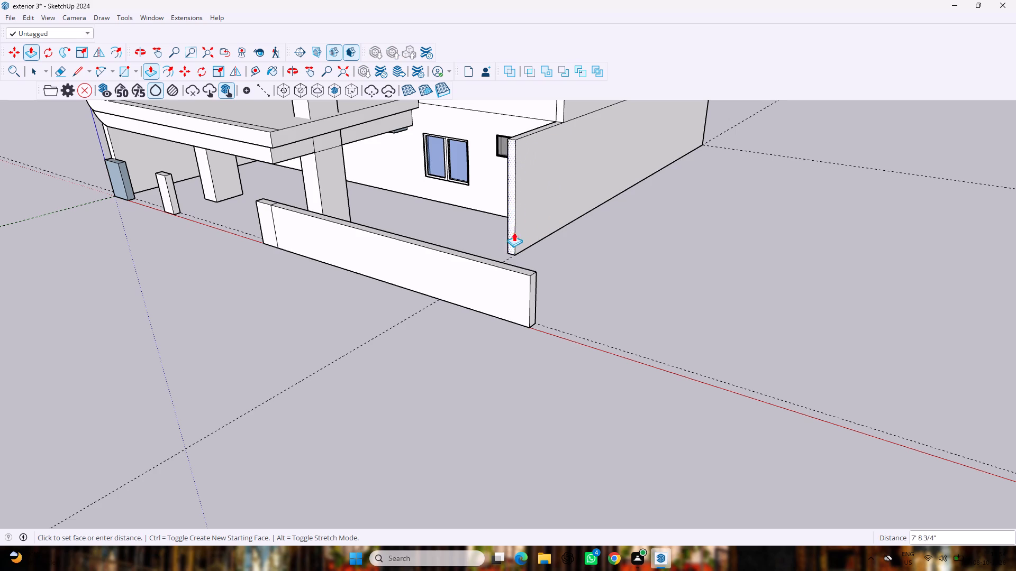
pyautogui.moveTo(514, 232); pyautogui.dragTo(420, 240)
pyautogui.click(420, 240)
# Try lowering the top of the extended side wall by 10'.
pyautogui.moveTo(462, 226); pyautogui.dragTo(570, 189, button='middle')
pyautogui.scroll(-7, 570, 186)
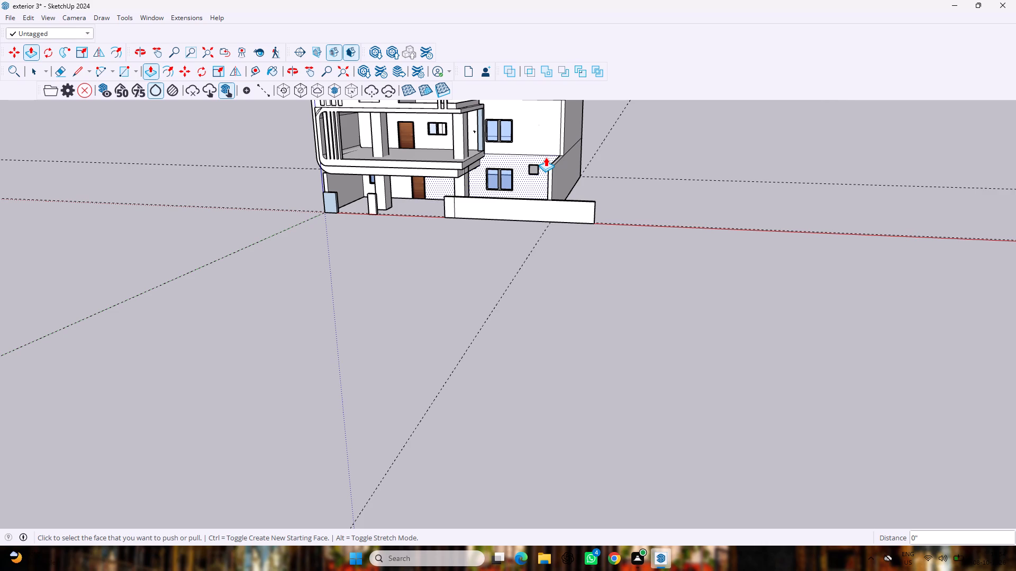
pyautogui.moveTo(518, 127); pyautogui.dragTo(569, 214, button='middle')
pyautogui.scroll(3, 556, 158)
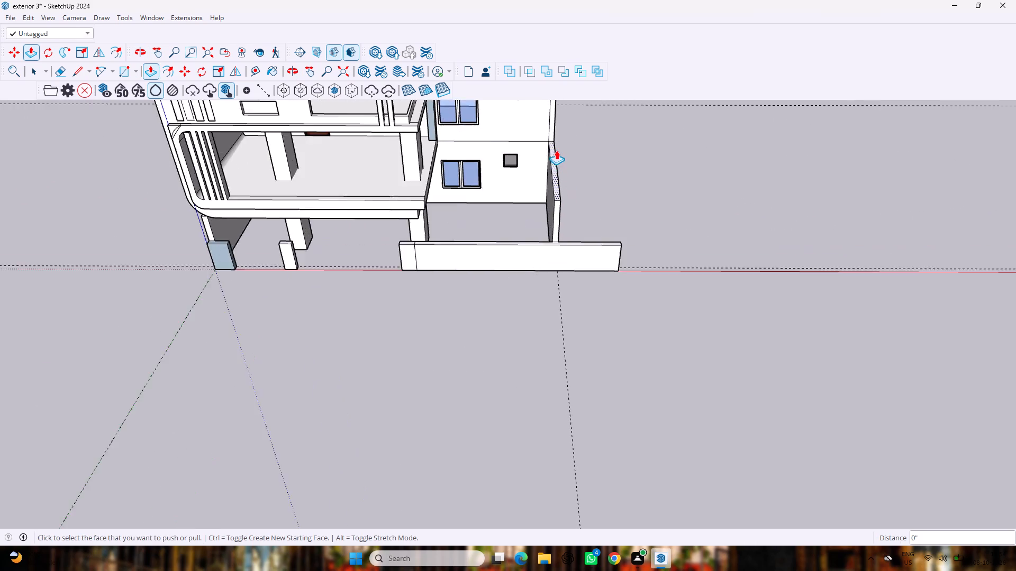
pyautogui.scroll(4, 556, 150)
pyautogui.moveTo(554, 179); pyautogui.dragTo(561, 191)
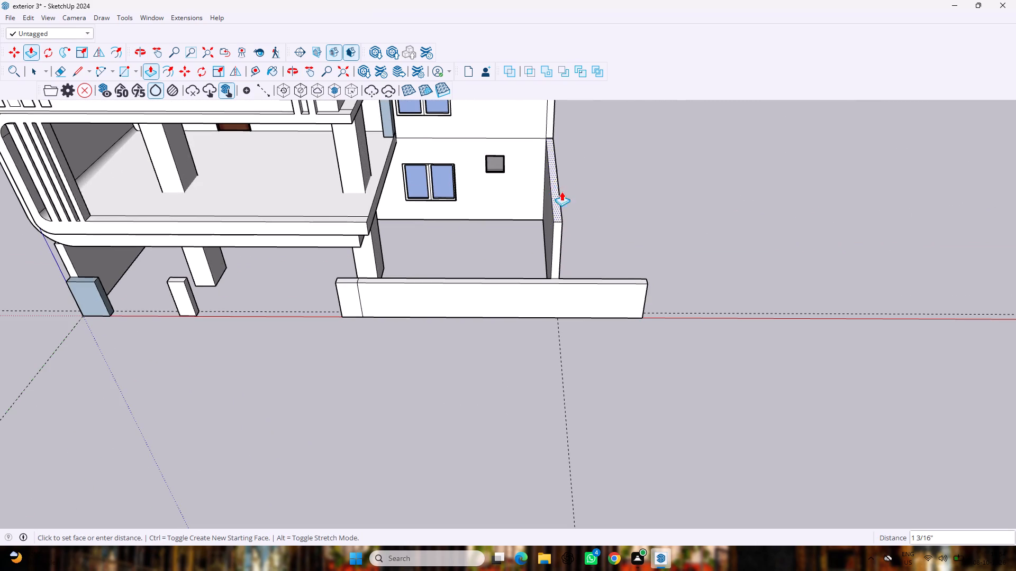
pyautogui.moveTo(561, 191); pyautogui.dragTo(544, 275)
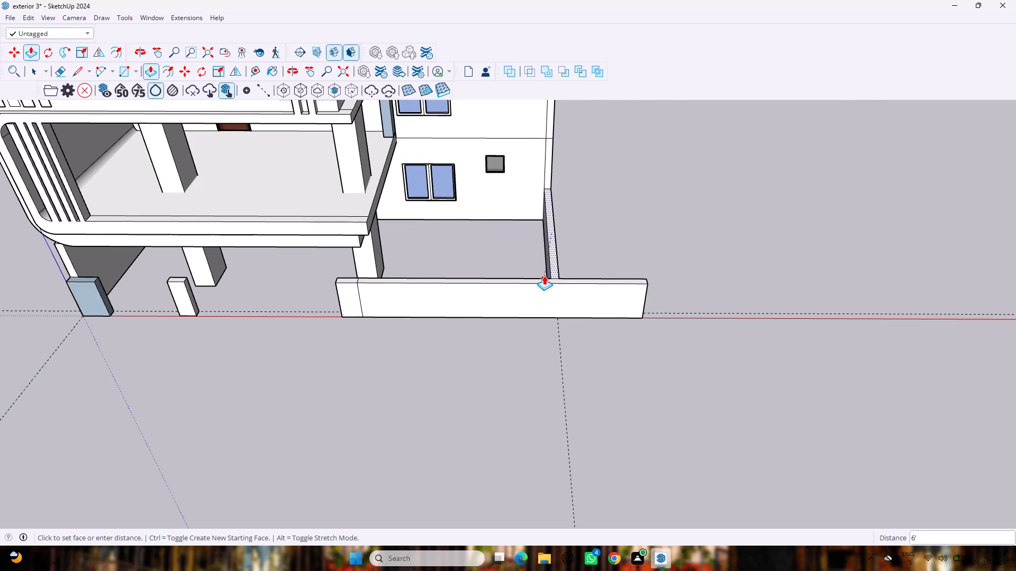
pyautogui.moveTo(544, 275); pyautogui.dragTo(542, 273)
# Extrude the narrow ground-floor strip at the house's front corner forward to the boundary wall's front face.
pyautogui.scroll(-3, 583, 217)
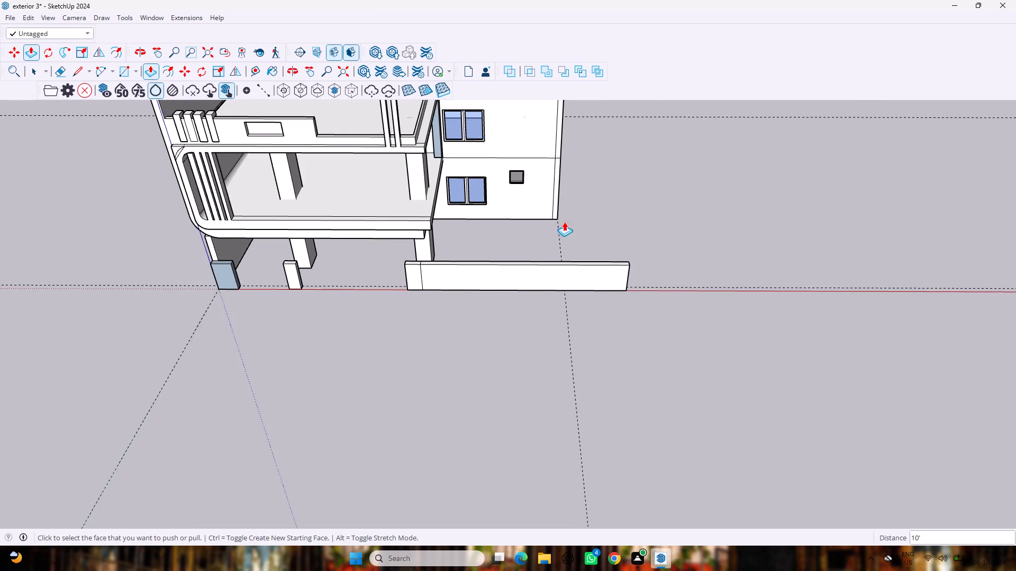
pyautogui.moveTo(559, 240); pyautogui.dragTo(562, 194, button='middle')
pyautogui.scroll(6, 551, 181)
pyautogui.moveTo(558, 205); pyautogui.dragTo(570, 232)
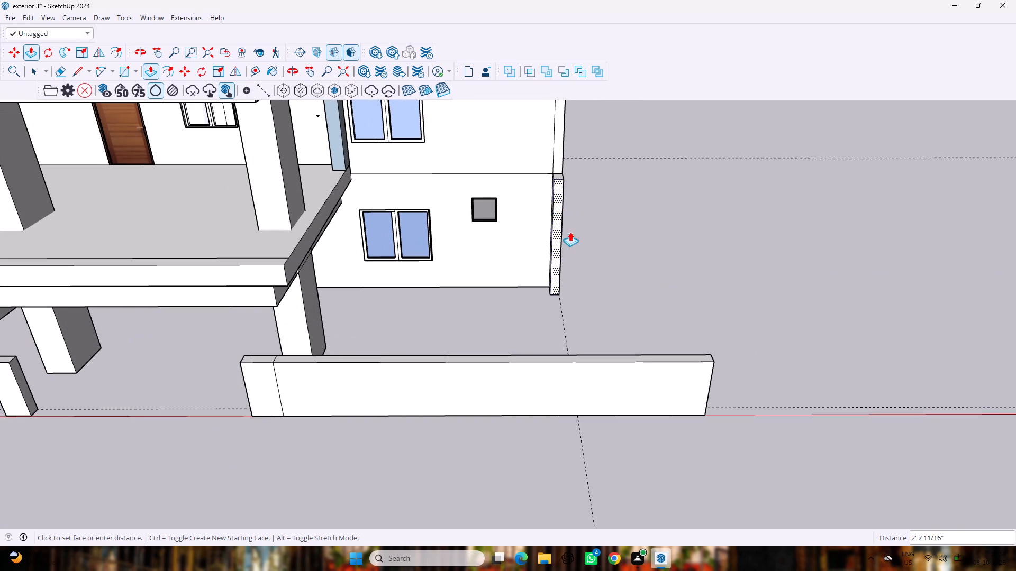
pyautogui.moveTo(570, 232); pyautogui.dragTo(536, 361)
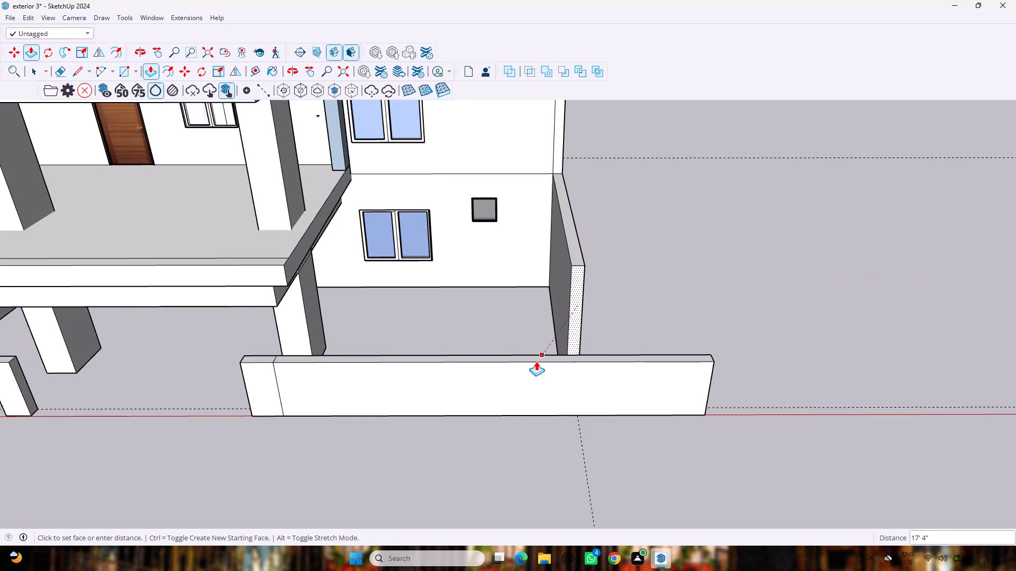
pyautogui.moveTo(536, 361); pyautogui.dragTo(529, 357)
# Lower the top face of the new side wall by 6', level with the front boundary wall's top.
pyautogui.moveTo(582, 259); pyautogui.dragTo(564, 355)
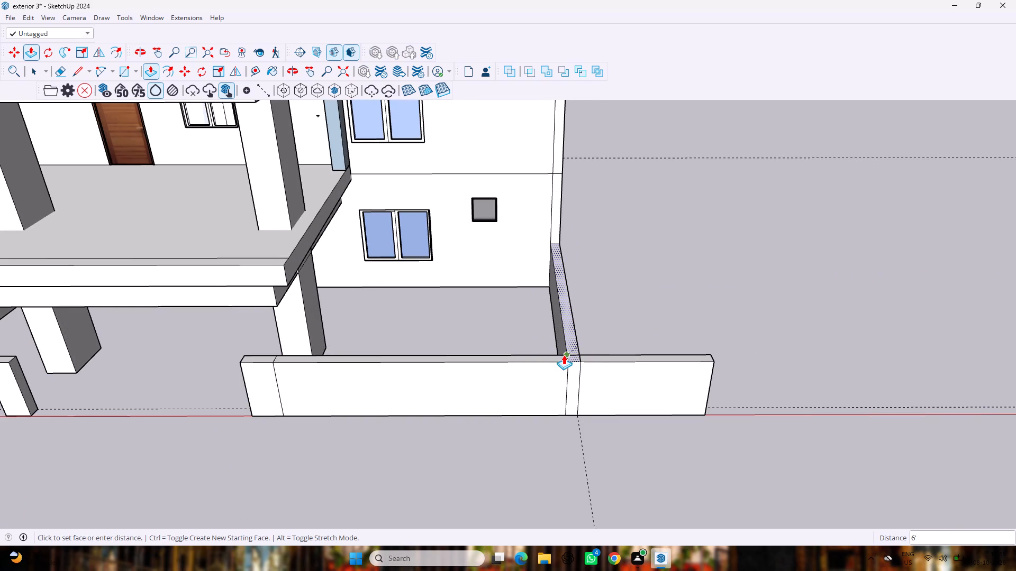
pyautogui.moveTo(564, 355); pyautogui.dragTo(562, 354)
# Erase the seam lines on the top and front face where the side wall meets the front boundary wall.
pyautogui.press('e')
pyautogui.scroll(2, 577, 318)
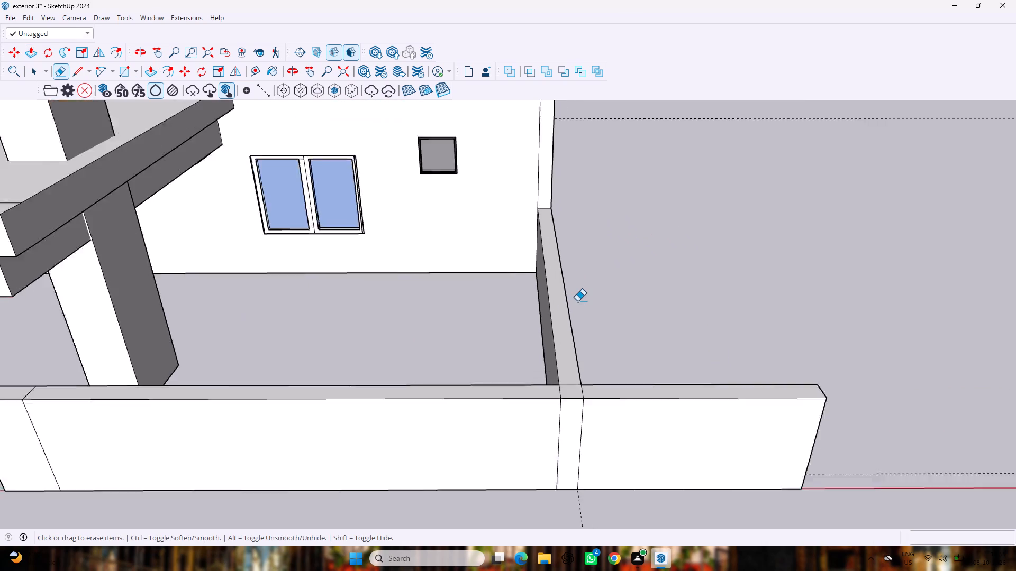
pyautogui.scroll(6, 577, 301)
pyautogui.scroll(-3, 575, 308)
pyautogui.moveTo(567, 392); pyautogui.dragTo(572, 429)
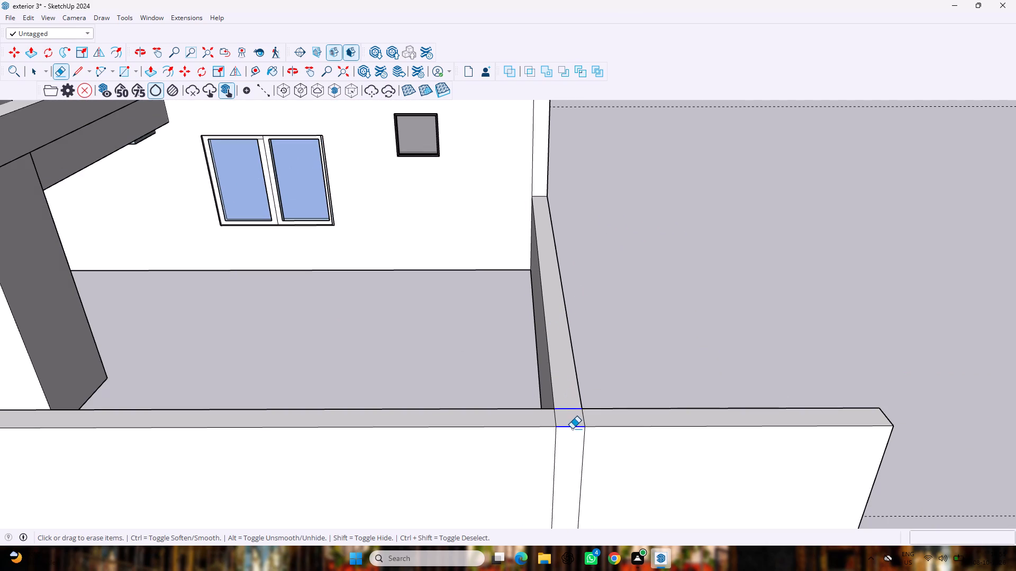
pyautogui.moveTo(572, 429); pyautogui.dragTo(551, 421)
pyautogui.hotkey('ctrl', 'z')
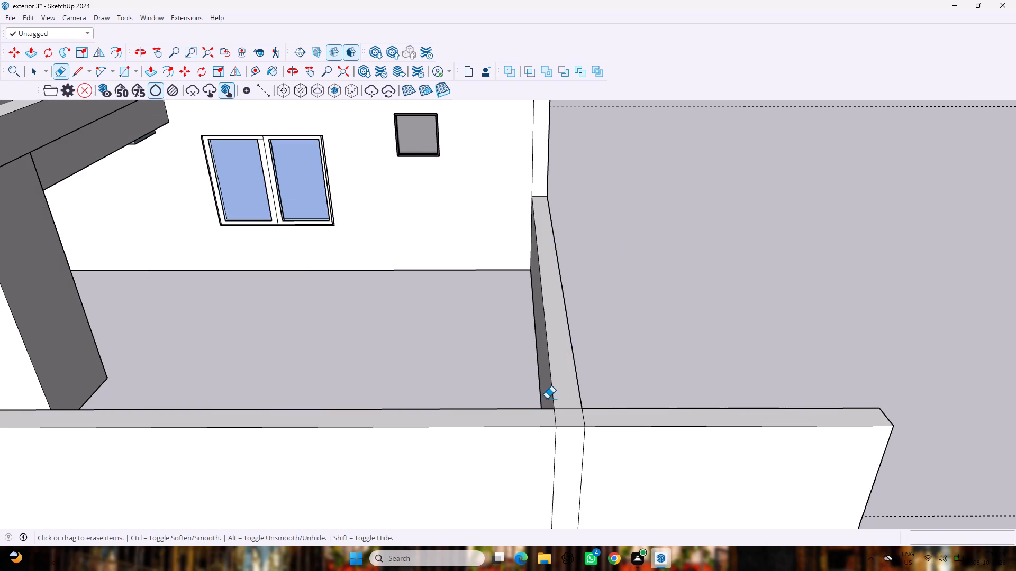
pyautogui.moveTo(546, 417); pyautogui.dragTo(590, 418)
pyautogui.click(585, 415)
pyautogui.moveTo(565, 395); pyautogui.dragTo(573, 415)
pyautogui.moveTo(538, 448); pyautogui.dragTo(606, 454)
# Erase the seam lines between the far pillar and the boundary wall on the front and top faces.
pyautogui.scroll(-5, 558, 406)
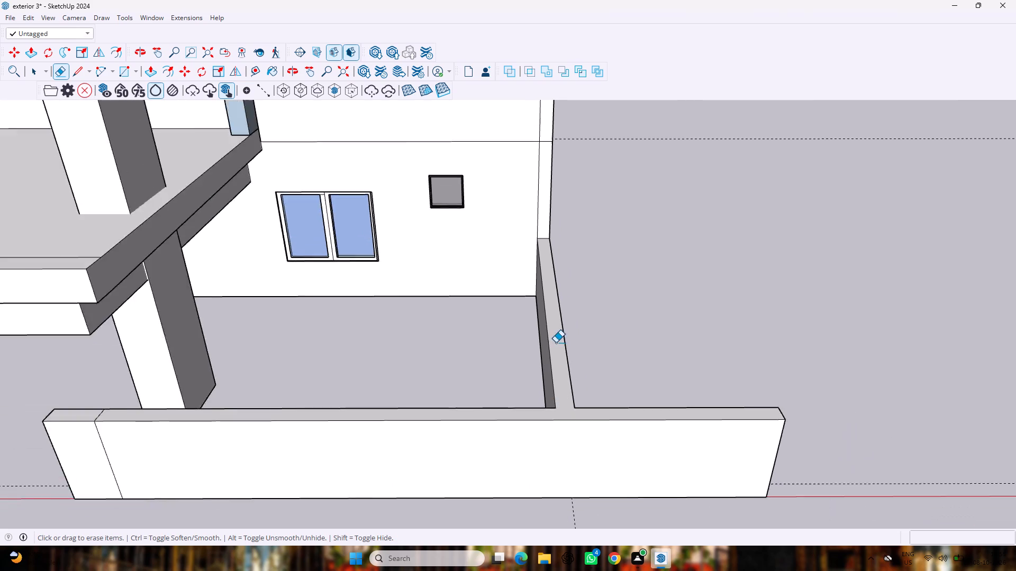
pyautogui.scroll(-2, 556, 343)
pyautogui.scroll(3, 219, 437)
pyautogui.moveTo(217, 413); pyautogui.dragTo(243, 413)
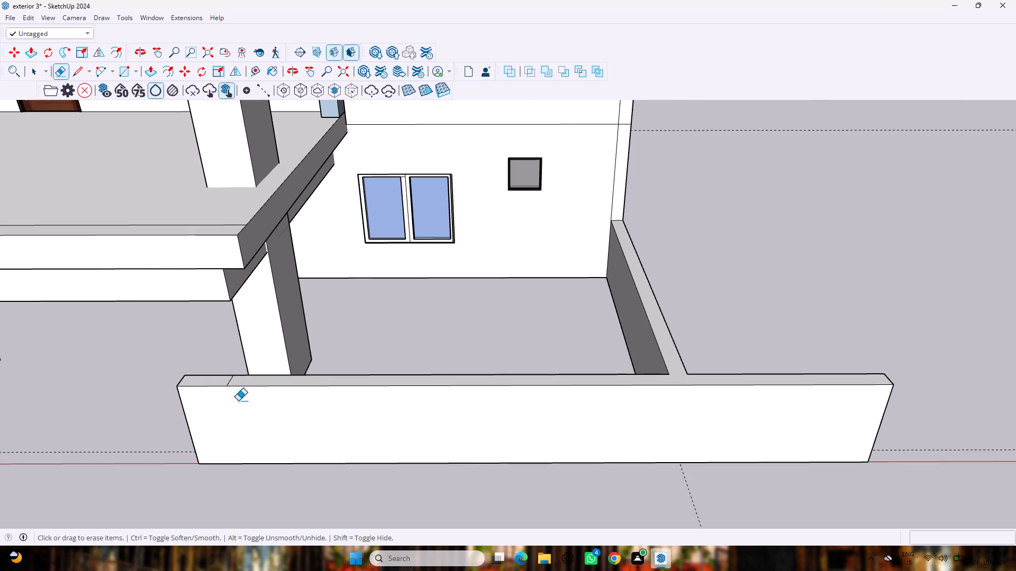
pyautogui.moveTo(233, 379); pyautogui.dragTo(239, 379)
# Examine the boundary wall and pillars along the house front from several angles.
pyautogui.scroll(-4, 223, 365)
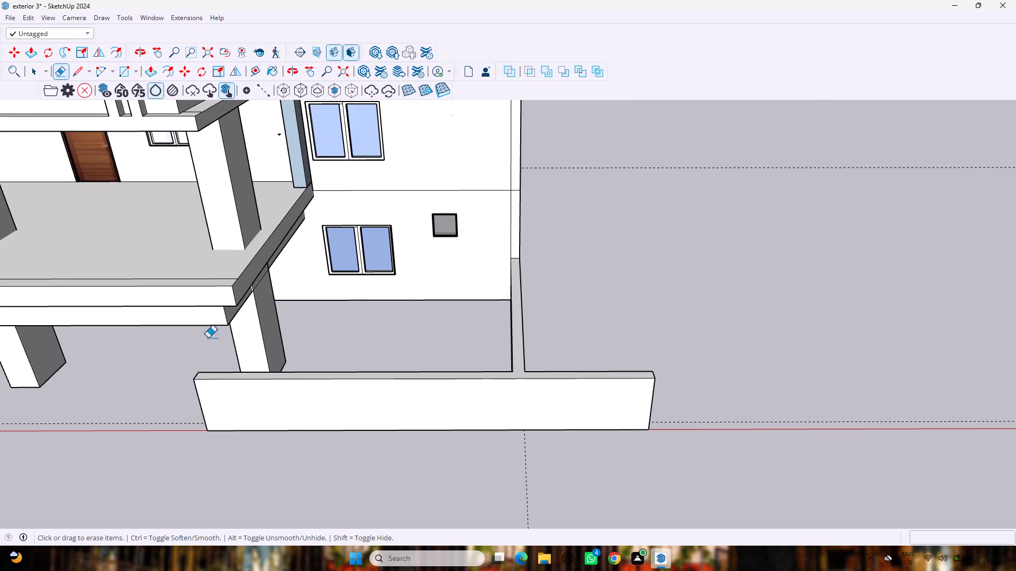
pyautogui.moveTo(171, 409); pyautogui.dragTo(274, 337, button='middle')
pyautogui.scroll(-9, 274, 337)
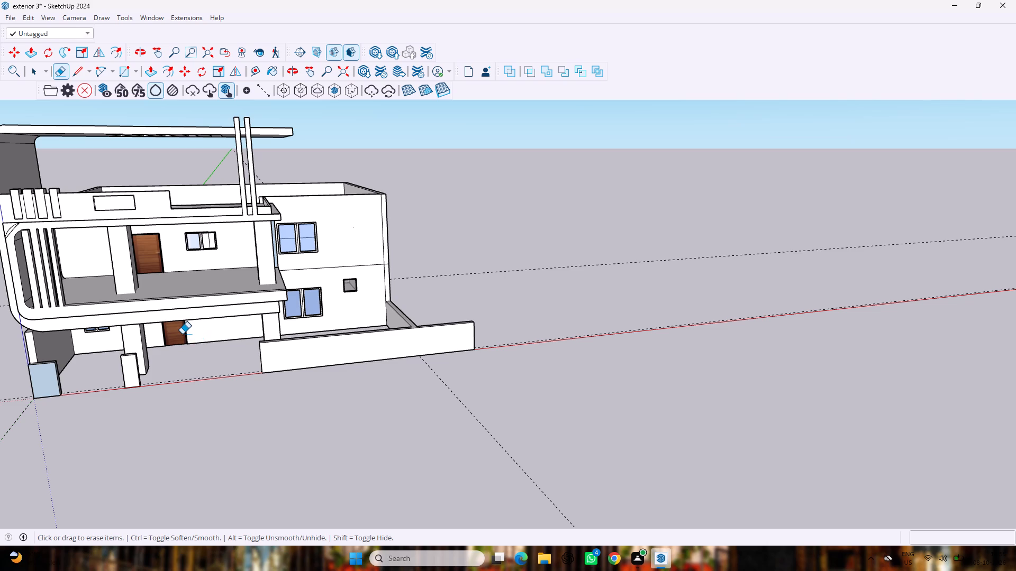
pyautogui.scroll(3, 182, 334)
pyautogui.scroll(-4, 182, 334)
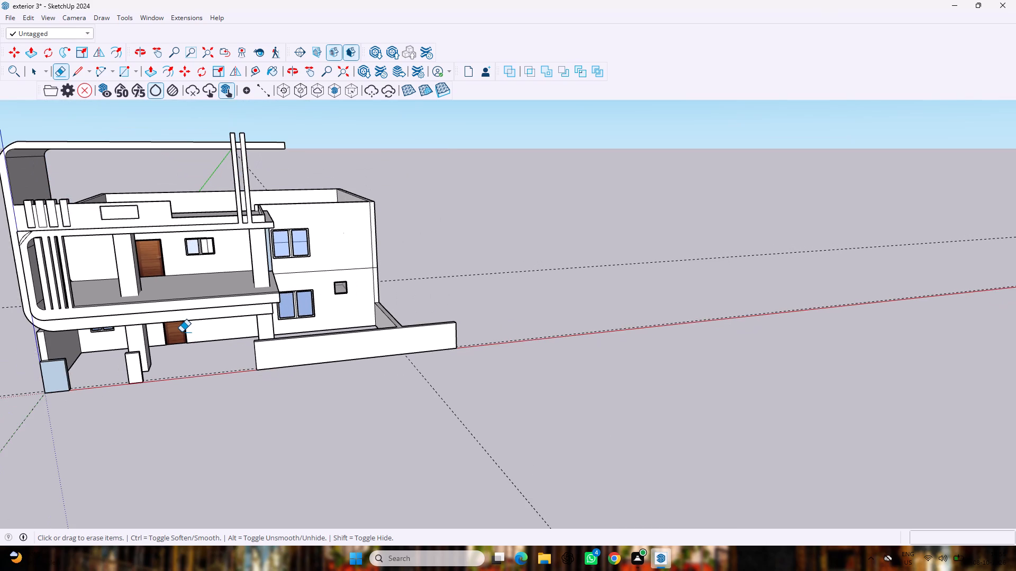
pyautogui.scroll(-2, 182, 339)
pyautogui.press('space')
pyautogui.scroll(5, 188, 359)
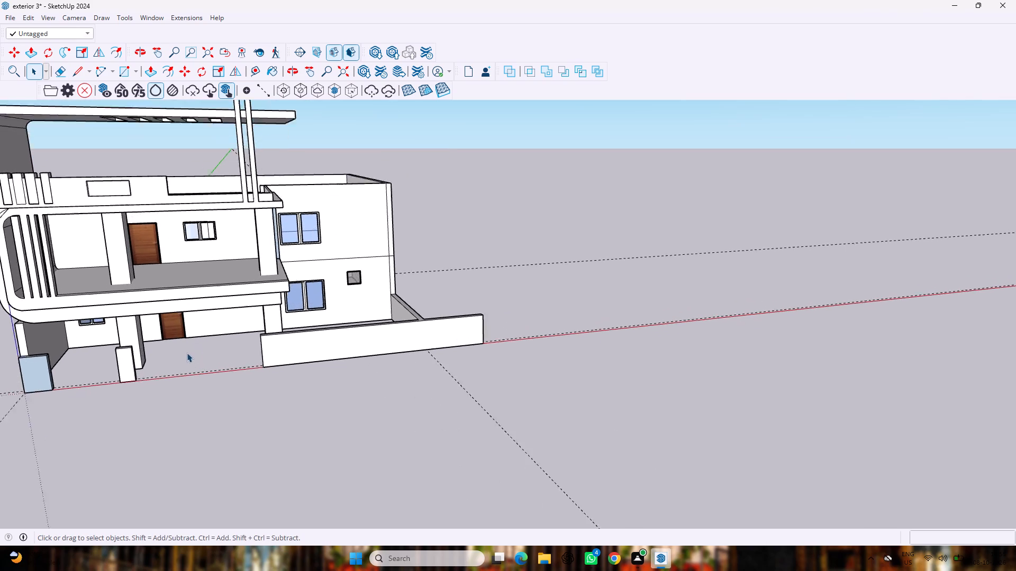
pyautogui.scroll(1, 187, 353)
pyautogui.moveTo(257, 375); pyautogui.dragTo(214, 404, button='middle')
pyautogui.middleClick(214, 404)
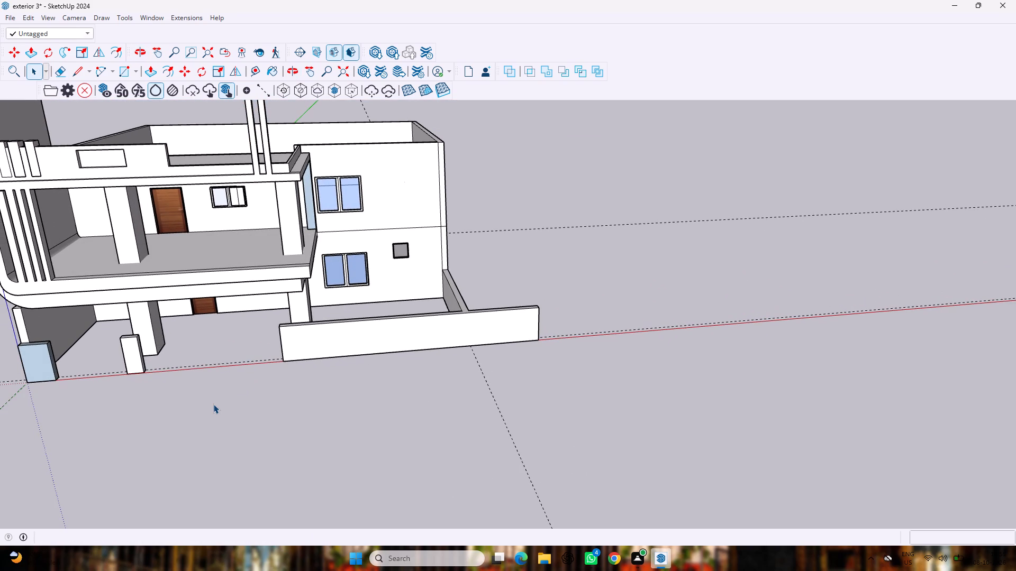
pyautogui.scroll(7, 211, 397)
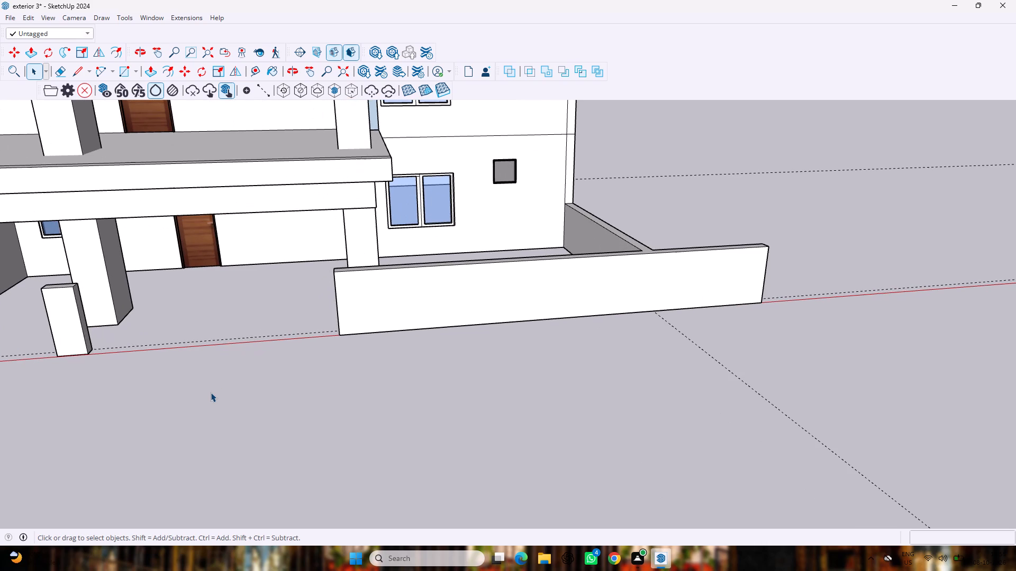
pyautogui.scroll(3, 222, 402)
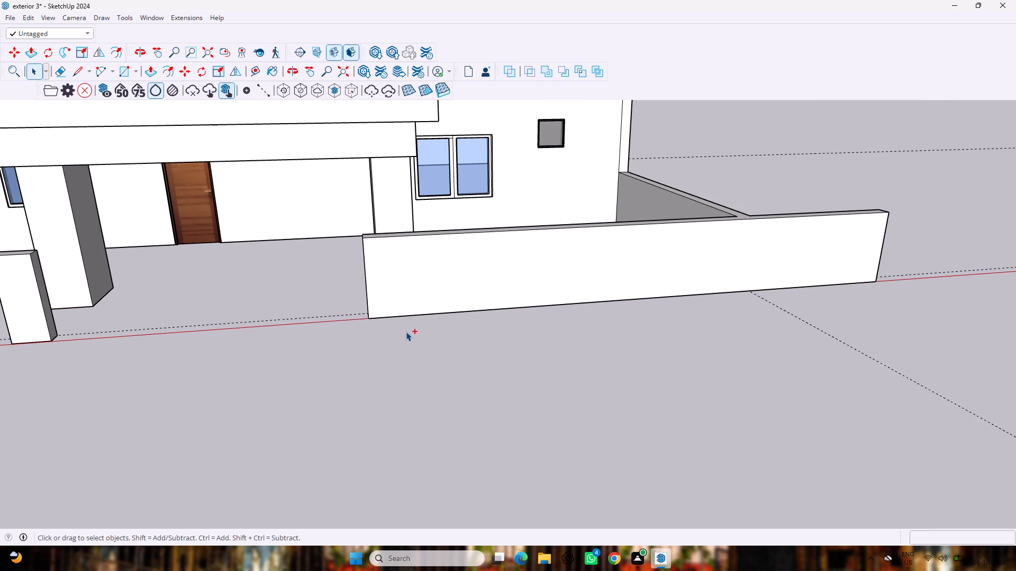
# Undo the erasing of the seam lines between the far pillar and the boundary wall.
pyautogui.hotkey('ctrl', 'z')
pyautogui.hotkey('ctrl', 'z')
# Extrude the far pillar's front face outward about 1' 2" from the boundary wall.
pyautogui.press('r')
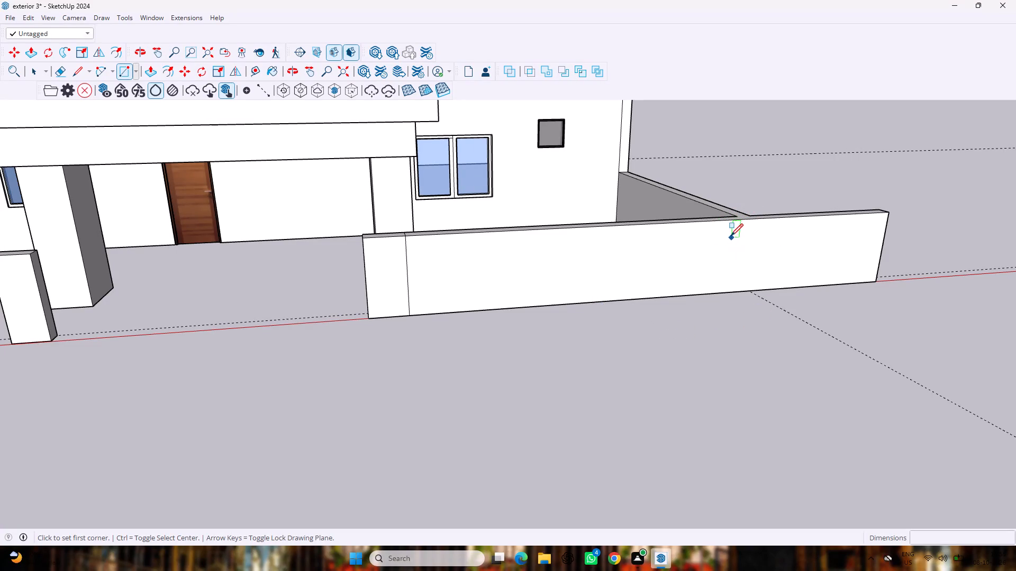
pyautogui.press('p')
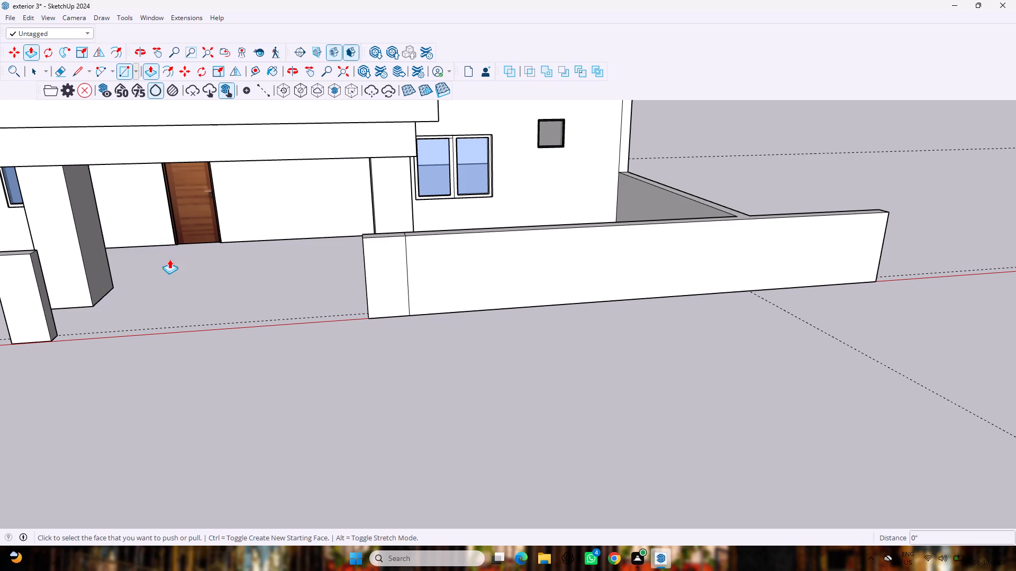
pyautogui.moveTo(384, 273); pyautogui.dragTo(389, 279)
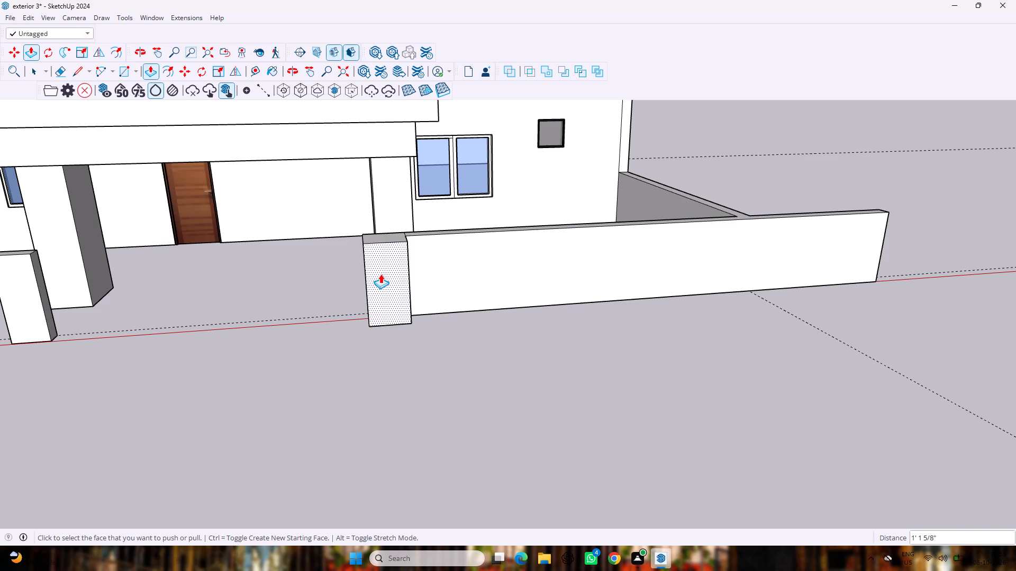
# Extrude the front faces of the middle and near pillars outward beyond the front line.
pyautogui.scroll(-11, 168, 270)
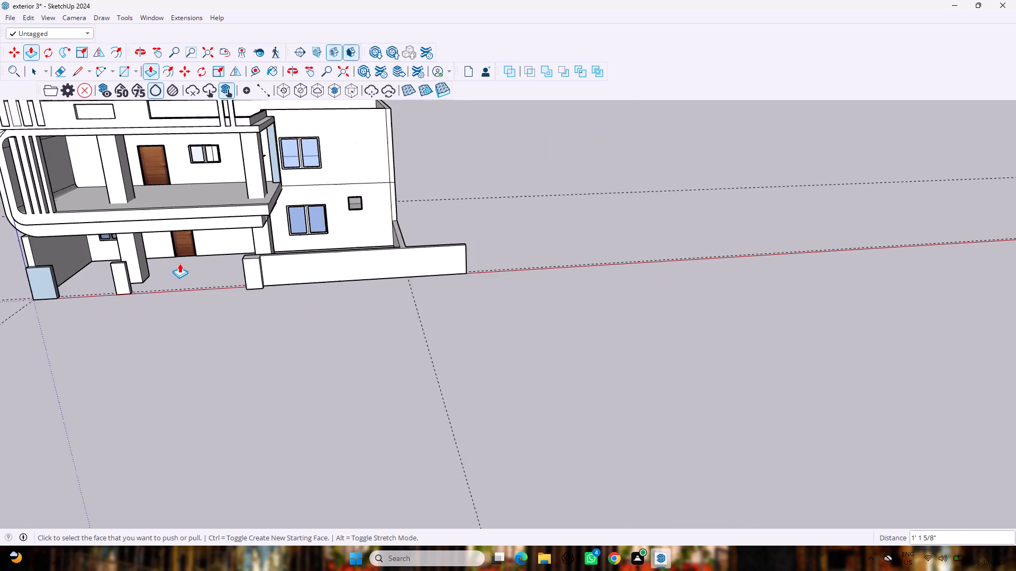
pyautogui.scroll(3, 122, 282)
pyautogui.moveTo(126, 275); pyautogui.dragTo(137, 285)
pyautogui.moveTo(32, 279); pyautogui.dragTo(32, 288)
pyautogui.scroll(-4, 175, 288)
pyautogui.moveTo(81, 309); pyautogui.dragTo(238, 306, button='middle')
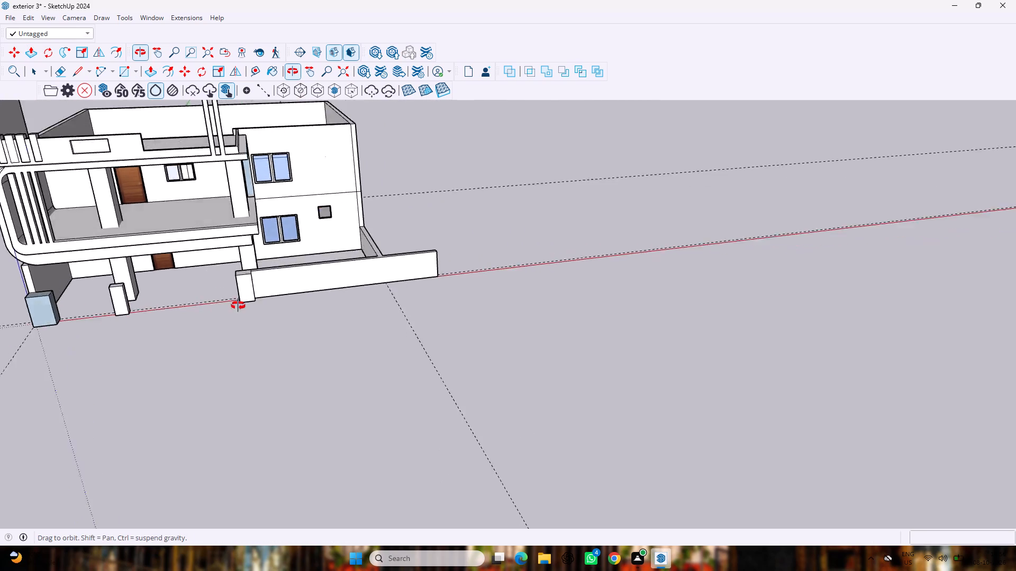
# Extrude the middle pillar's front face outward by about 2".
pyautogui.moveTo(238, 306); pyautogui.dragTo(455, 285, button='middle')
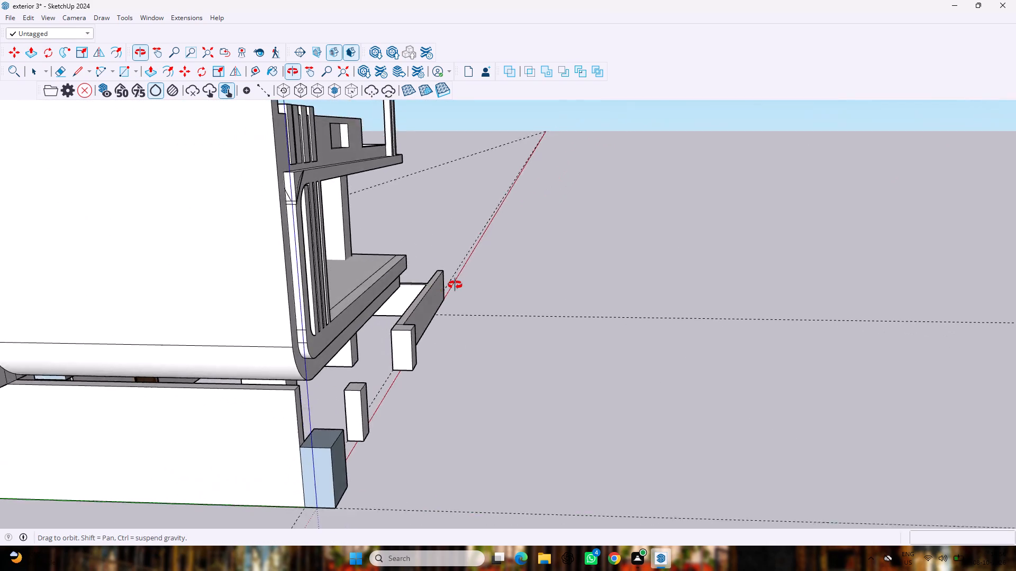
pyautogui.moveTo(455, 285); pyautogui.dragTo(457, 285, button='middle')
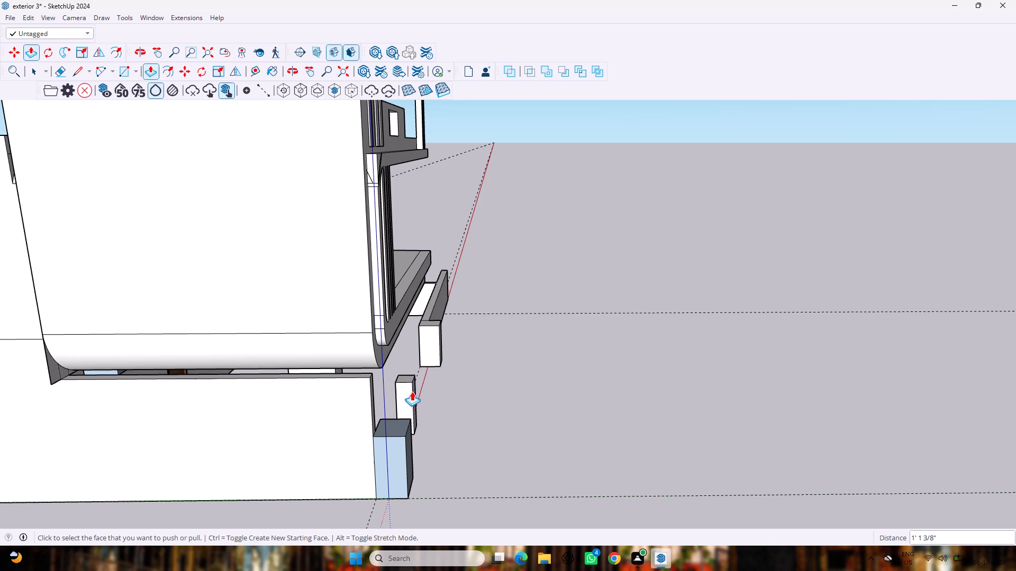
pyautogui.scroll(5, 416, 384)
pyautogui.moveTo(410, 374); pyautogui.dragTo(410, 374, button='middle')
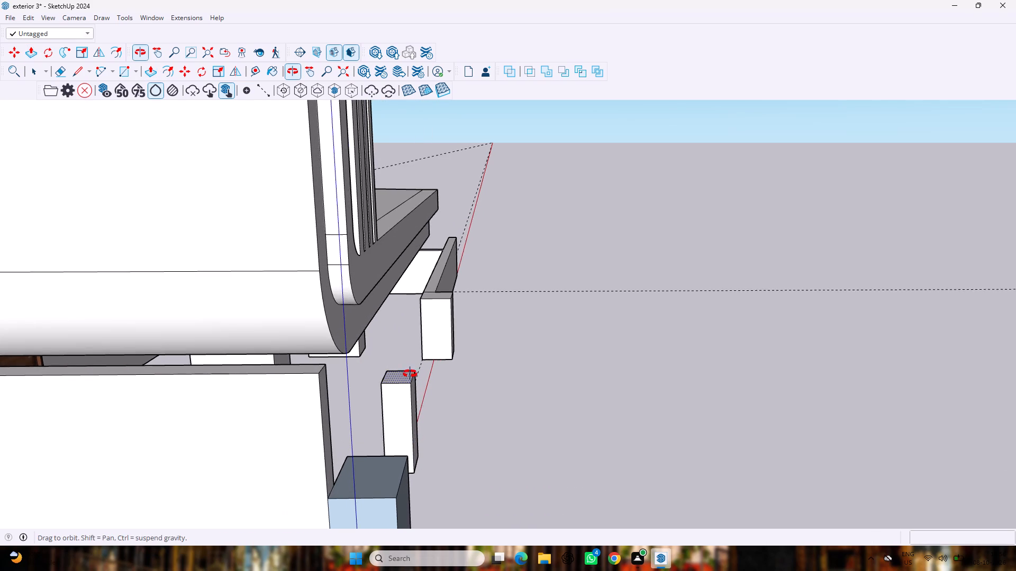
pyautogui.moveTo(410, 374); pyautogui.dragTo(363, 371, button='middle')
pyautogui.click(400, 393)
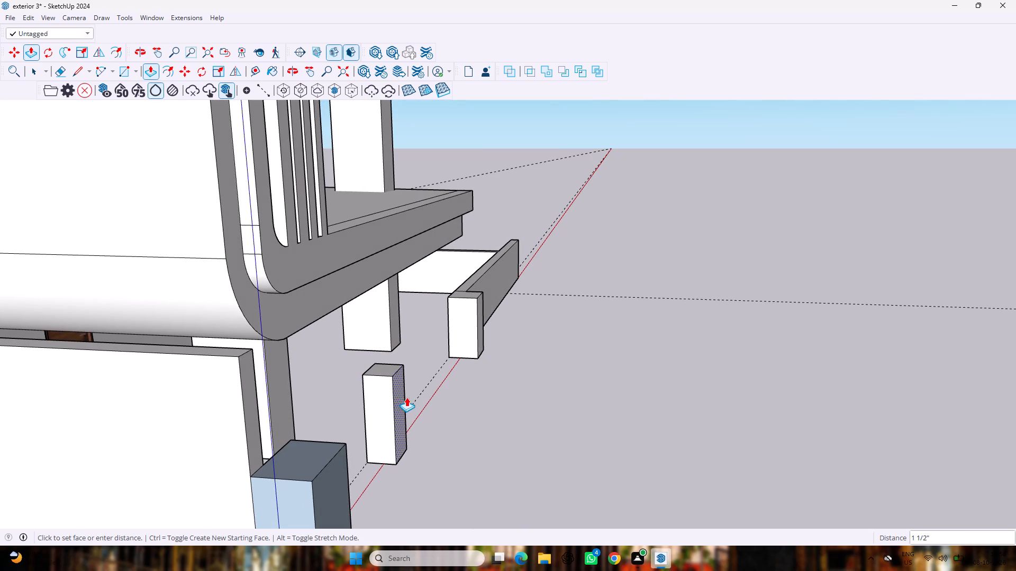
pyautogui.moveTo(539, 370); pyautogui.dragTo(538, 370, button='middle')
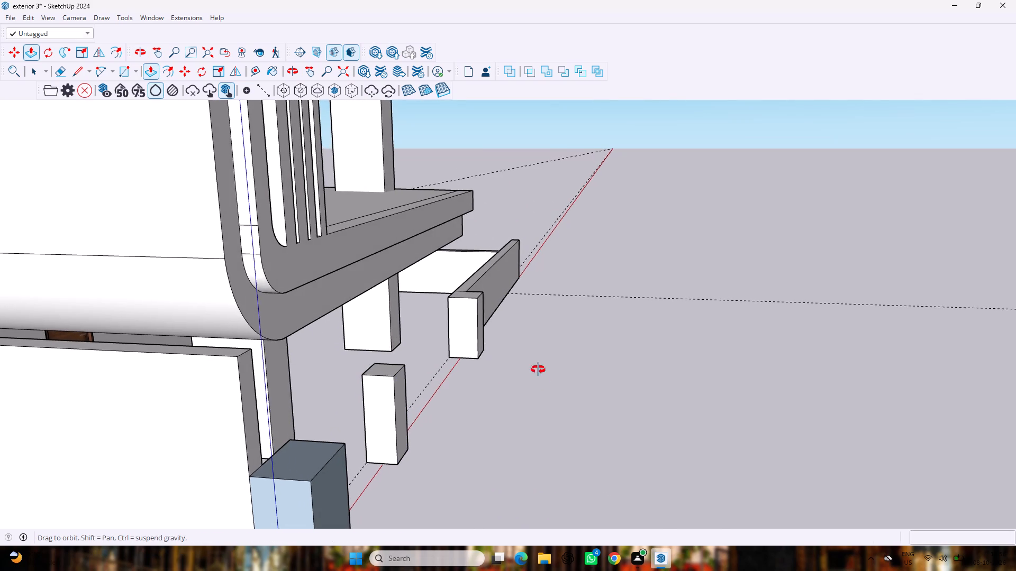
pyautogui.moveTo(538, 370); pyautogui.dragTo(266, 380, button='middle')
# Build a full-height pillar about 1' 11" wide on the boundary wall's front where the side wall joins, projecting about 9".
pyautogui.scroll(-2, 258, 380)
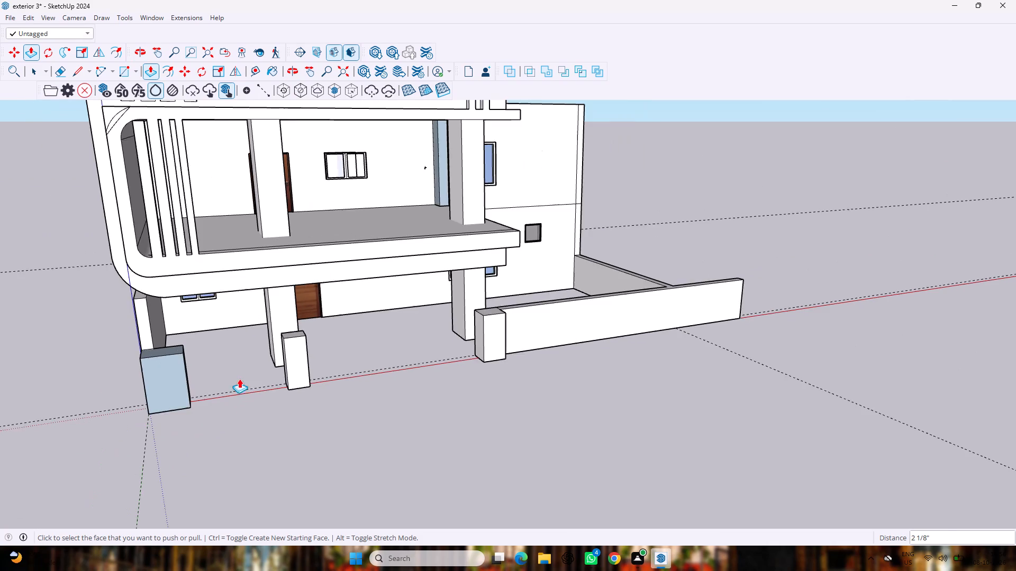
pyautogui.scroll(-4, 239, 379)
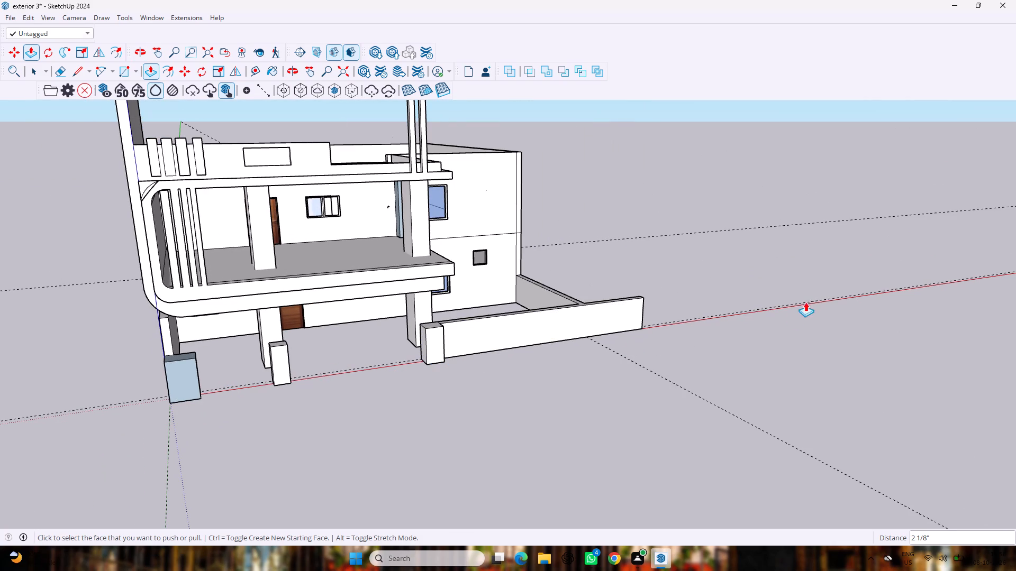
pyautogui.scroll(9, 668, 303)
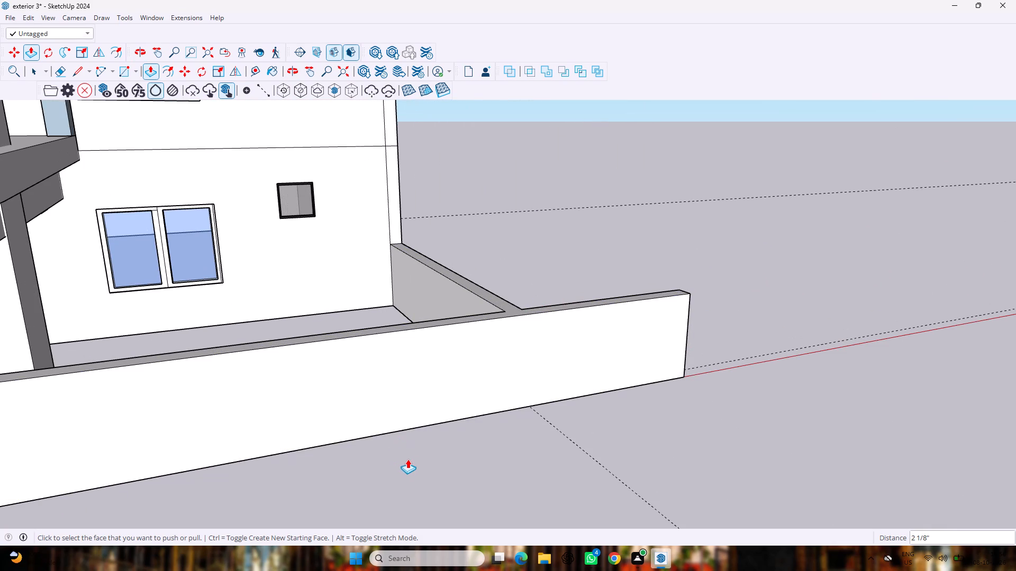
pyautogui.press('r')
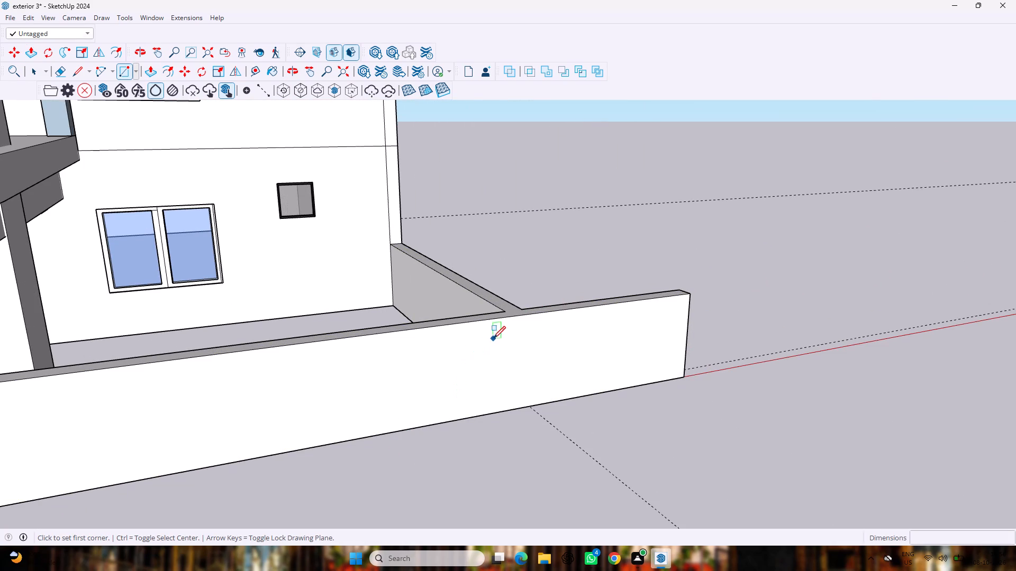
pyautogui.click(505, 320)
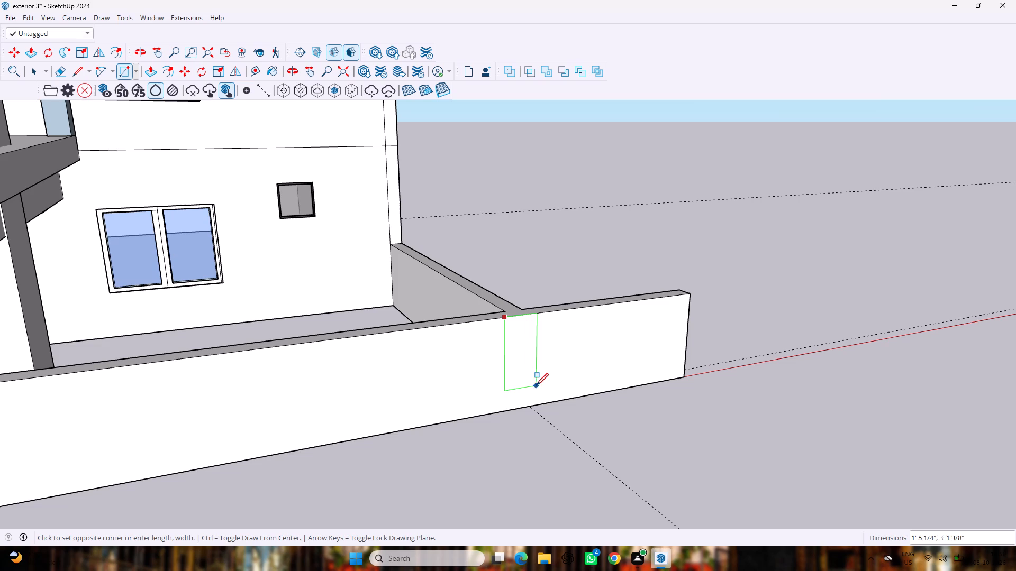
pyautogui.click(545, 403)
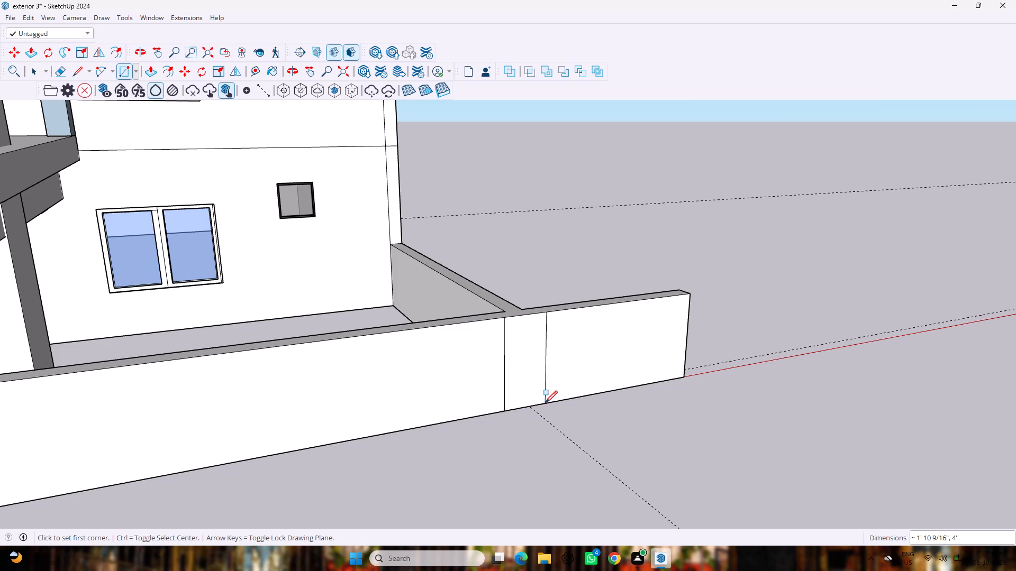
pyautogui.press('p')
pyautogui.moveTo(530, 384); pyautogui.dragTo(533, 385)
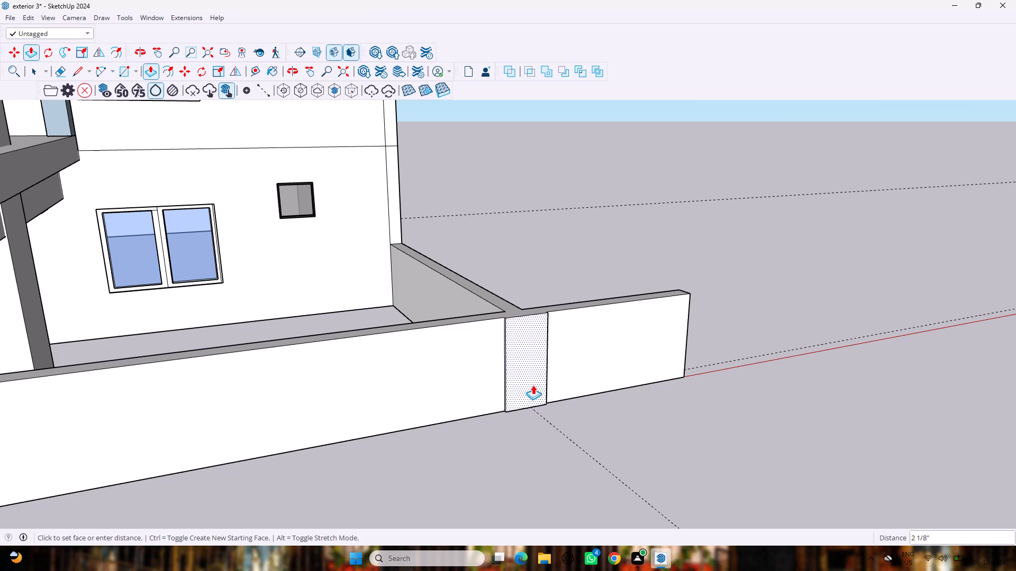
pyautogui.moveTo(533, 385); pyautogui.dragTo(540, 388)
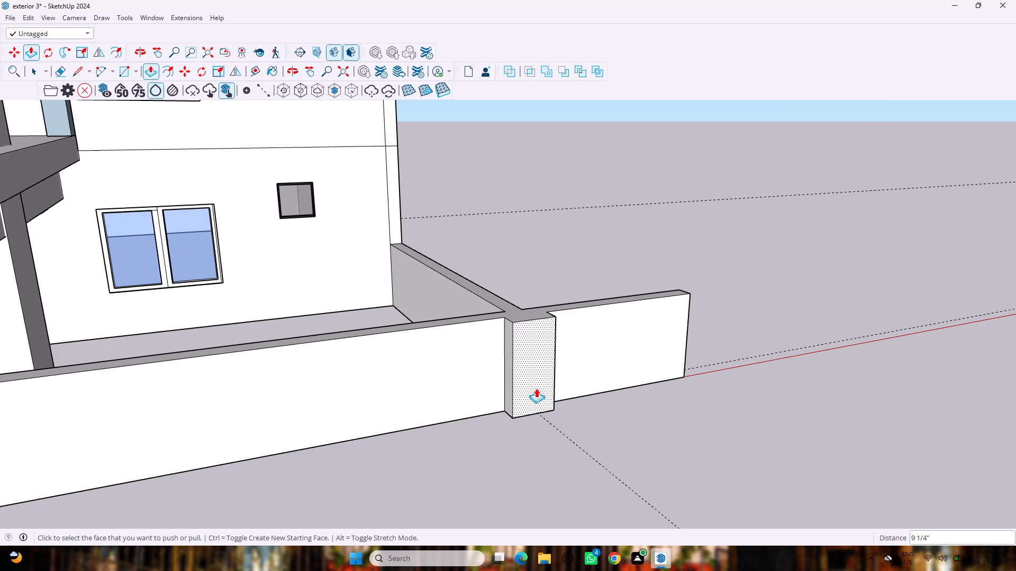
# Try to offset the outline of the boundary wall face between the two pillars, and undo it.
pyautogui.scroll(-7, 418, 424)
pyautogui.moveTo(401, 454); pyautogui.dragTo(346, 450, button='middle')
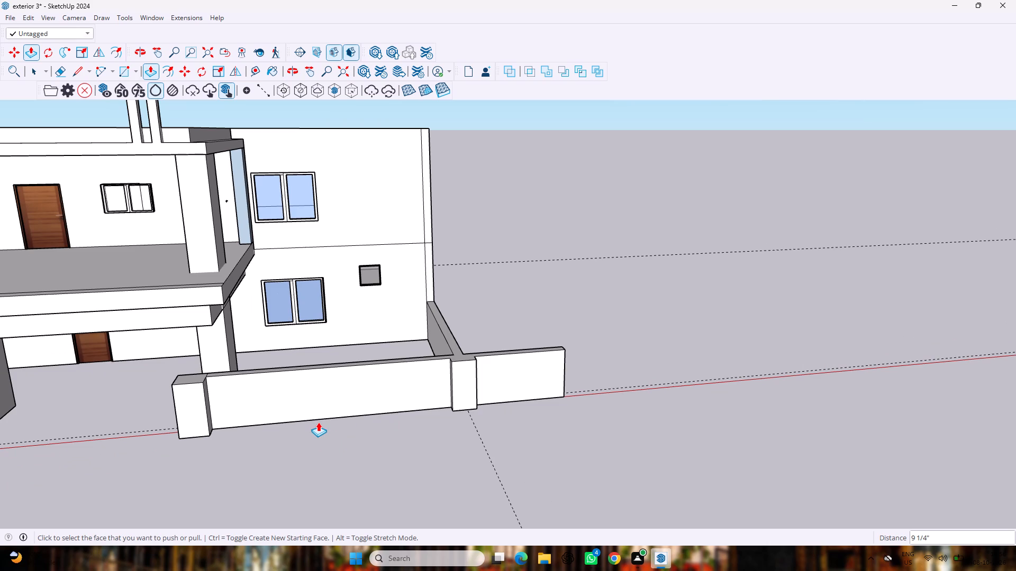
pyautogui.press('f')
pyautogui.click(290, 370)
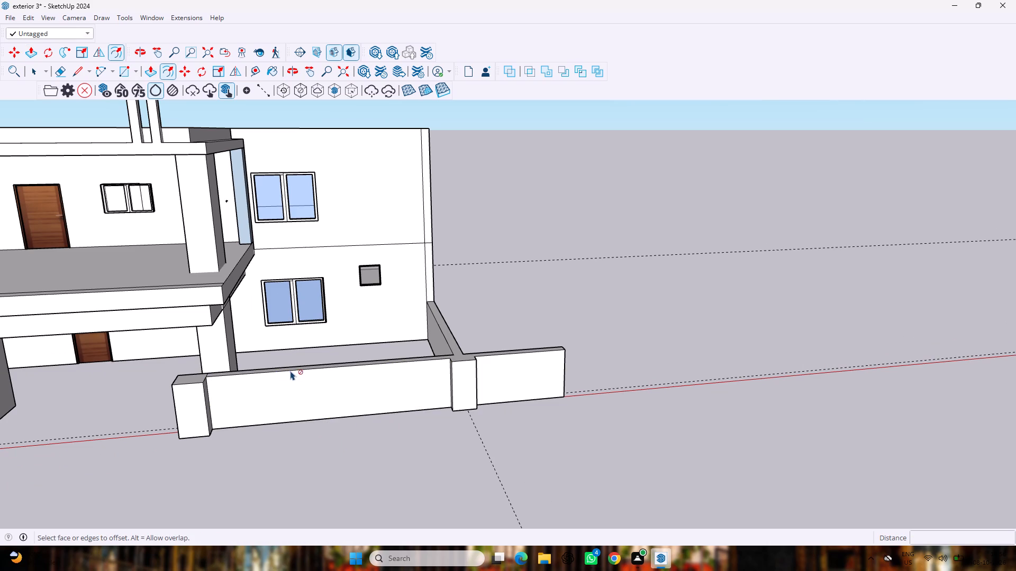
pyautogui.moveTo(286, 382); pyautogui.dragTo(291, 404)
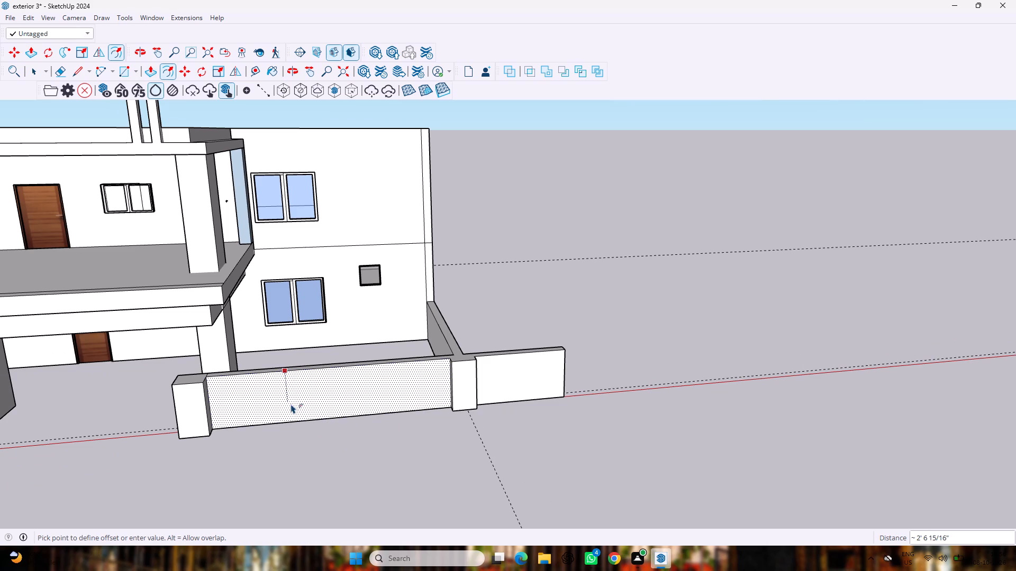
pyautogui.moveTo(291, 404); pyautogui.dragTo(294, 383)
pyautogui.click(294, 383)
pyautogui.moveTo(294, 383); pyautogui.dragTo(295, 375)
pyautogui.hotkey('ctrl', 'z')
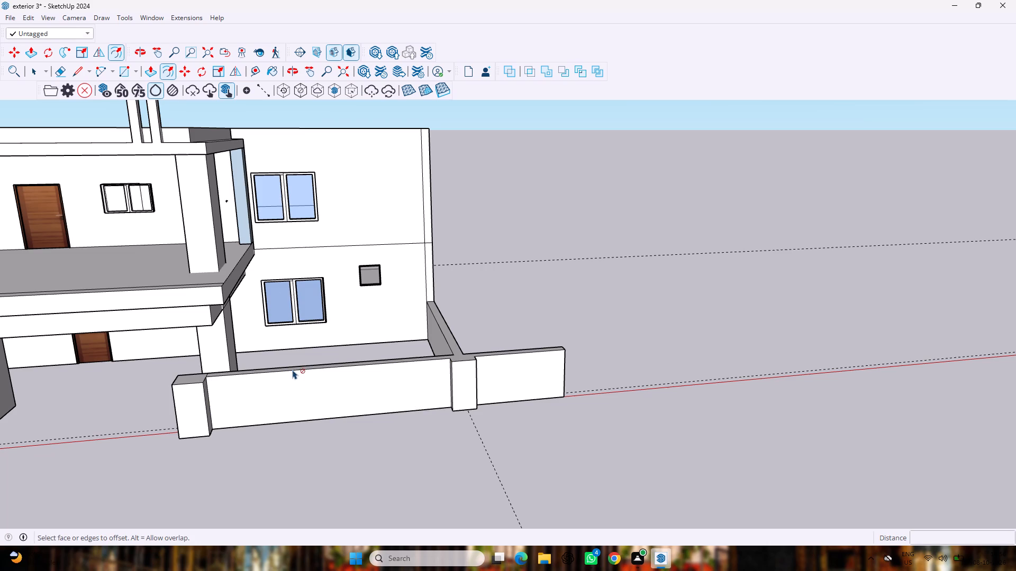
# Offset the wall face between the pillars inward about 8" and extrude the outer border outward about 8" as a raised frame.
pyautogui.click(293, 375)
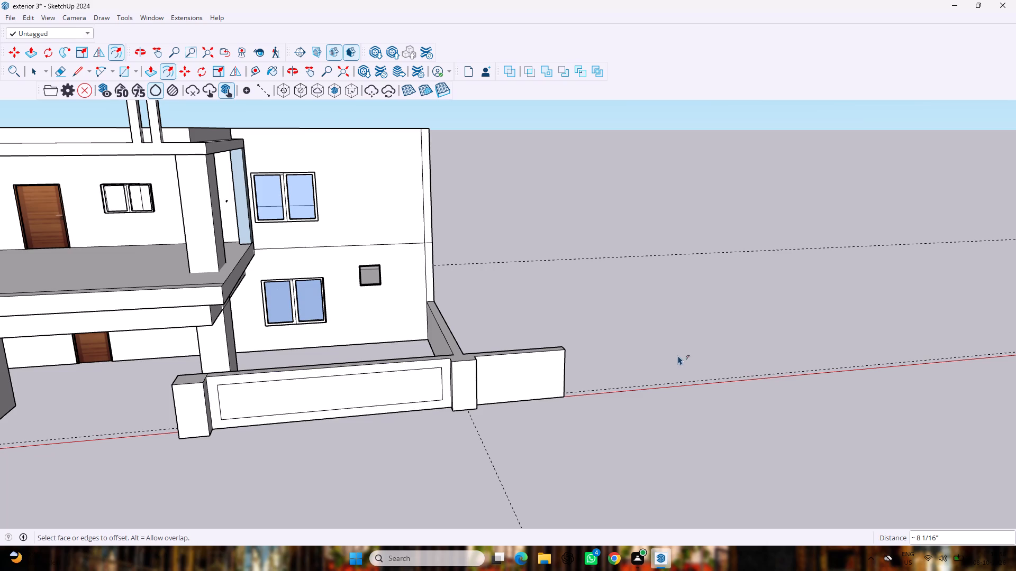
pyautogui.press('p')
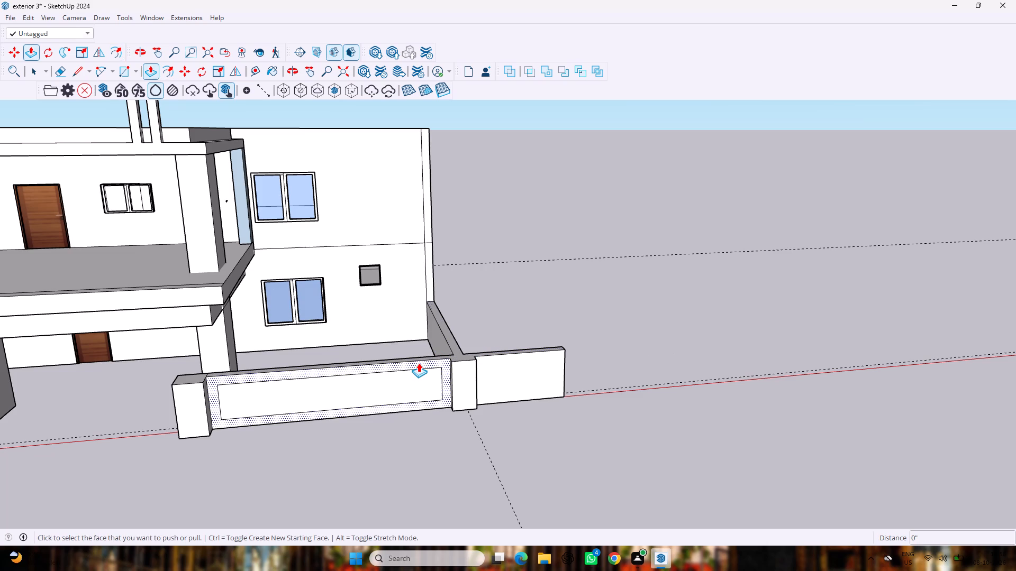
pyautogui.moveTo(419, 363); pyautogui.dragTo(425, 363)
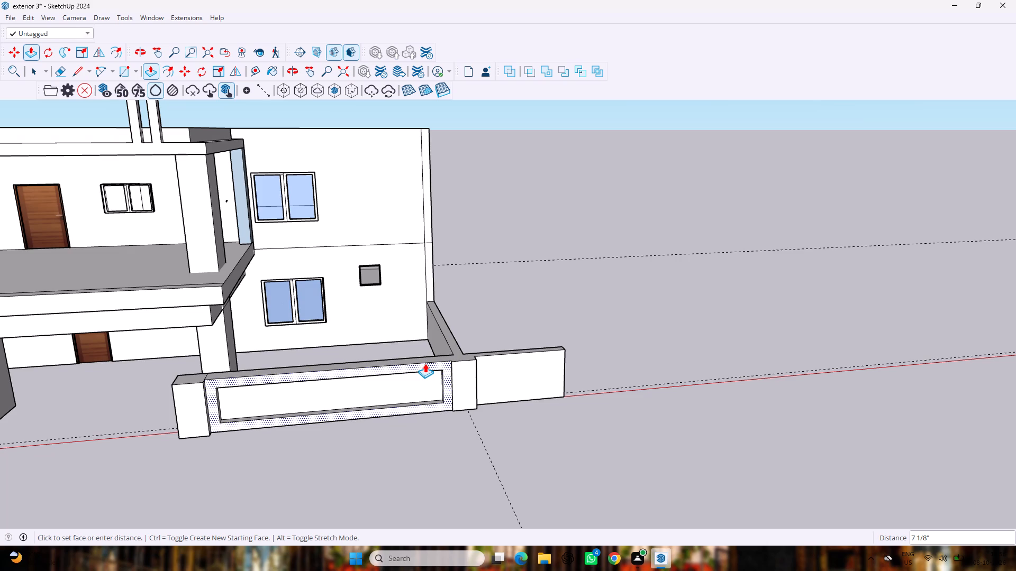
pyautogui.moveTo(425, 363); pyautogui.dragTo(427, 363)
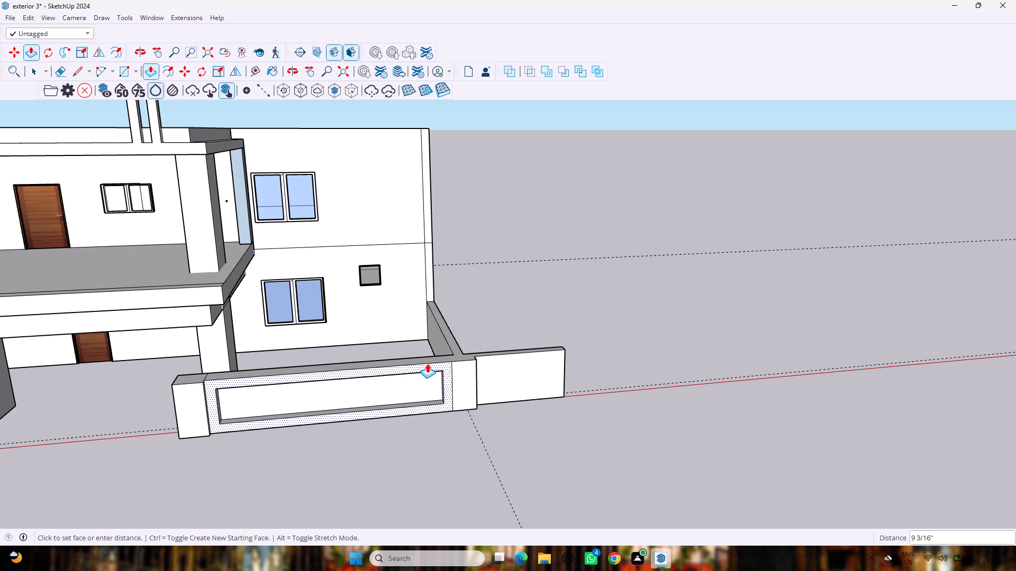
pyautogui.moveTo(427, 363); pyautogui.dragTo(427, 363)
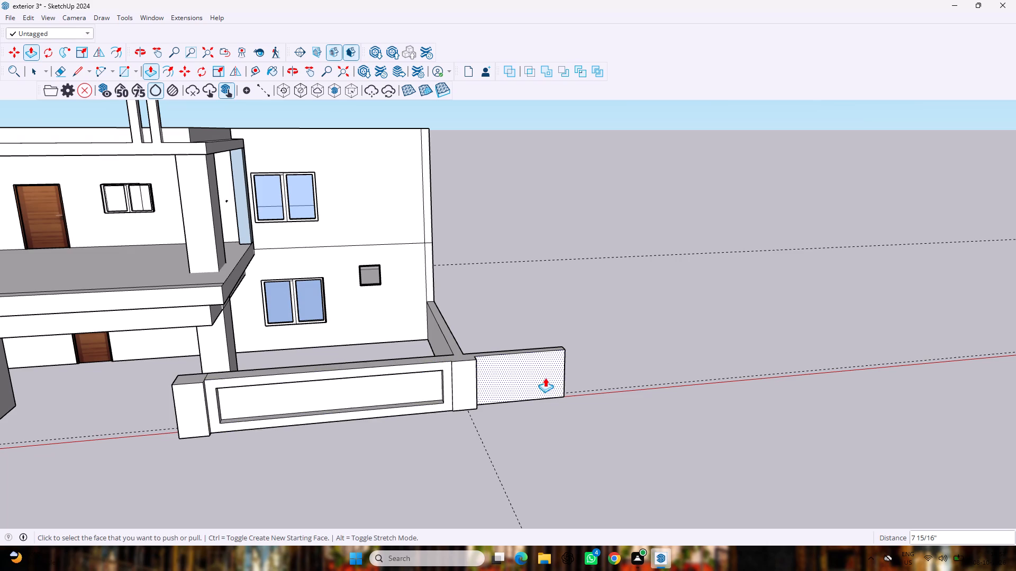
# Extrude the front face of the pillar at the side-wall junction outward a further 10" or so.
pyautogui.moveTo(547, 382); pyautogui.dragTo(546, 327, button='middle')
pyautogui.scroll(1, 547, 382)
pyautogui.scroll(-1, 546, 328)
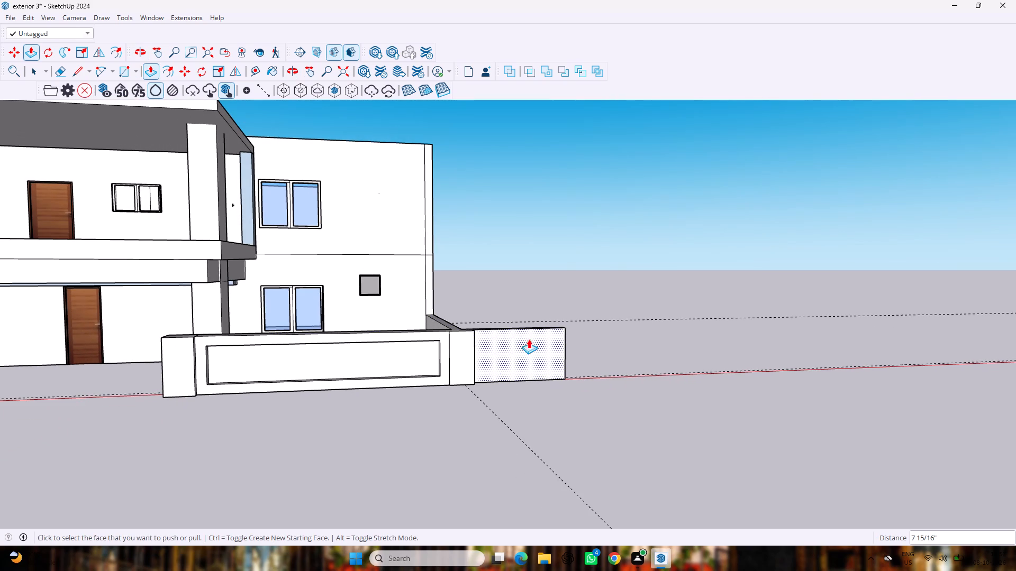
pyautogui.click(431, 335)
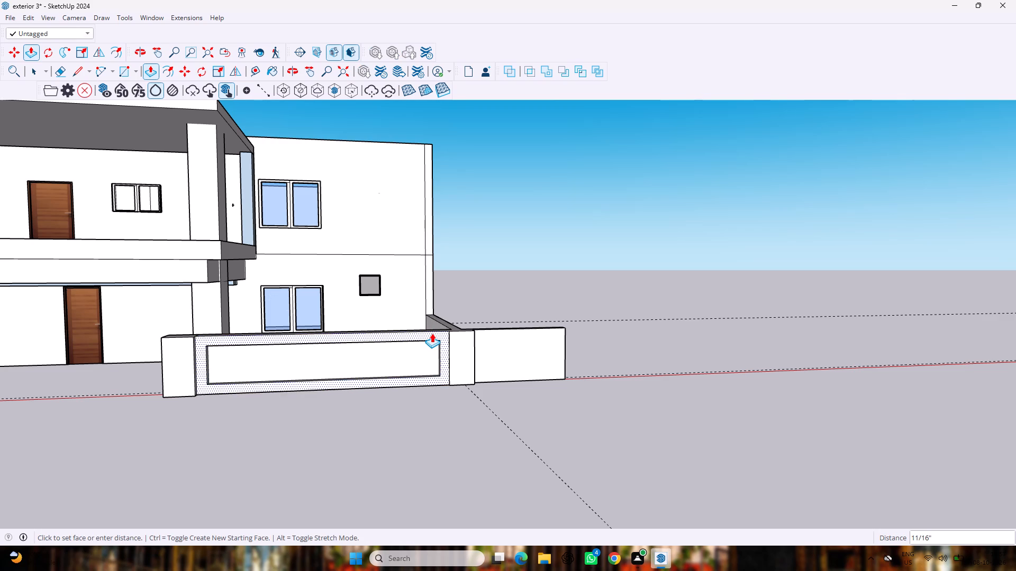
pyautogui.click(469, 355)
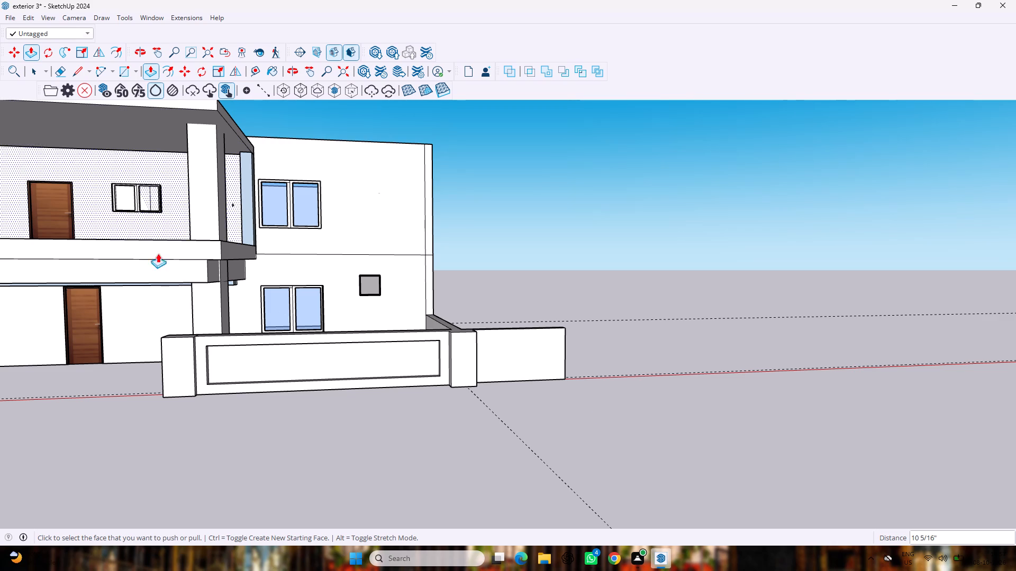
# Draw three vertical strips across the framed panel's full height, two about 1' 3" wide and one about 1' 1" wide.
pyautogui.press('r')
pyautogui.scroll(5, 219, 408)
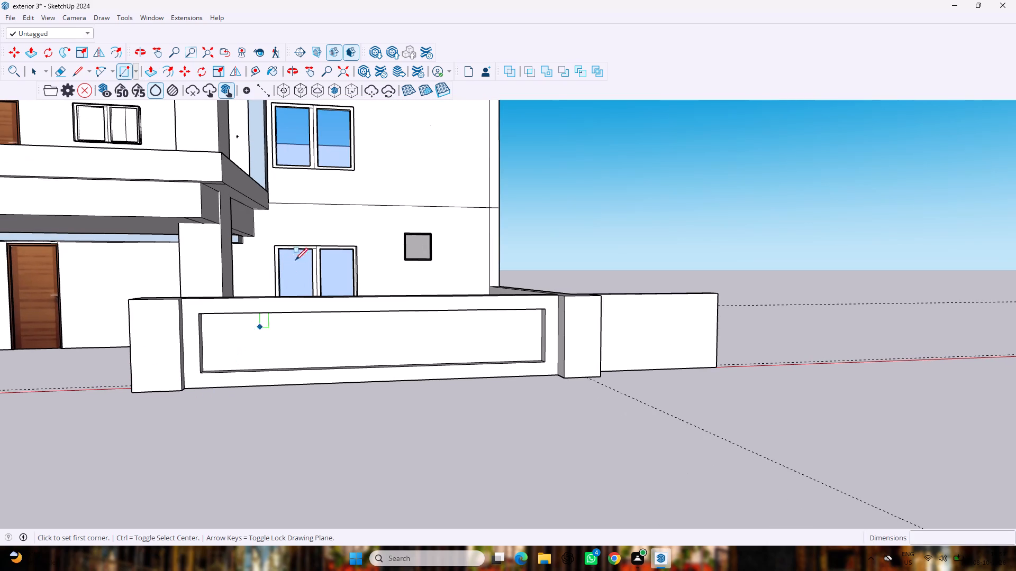
pyautogui.click(274, 314)
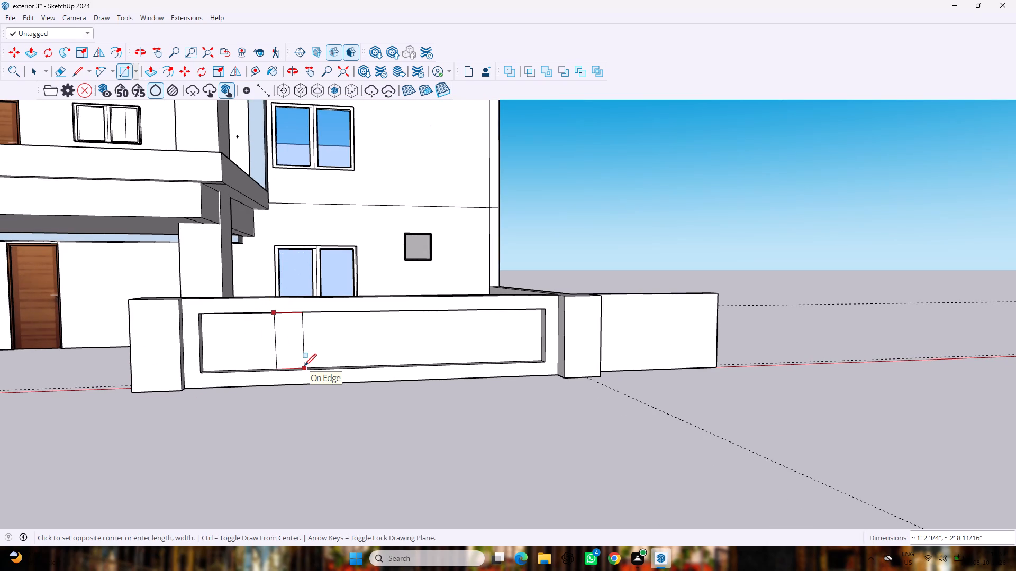
pyautogui.click(304, 366)
pyautogui.click(333, 314)
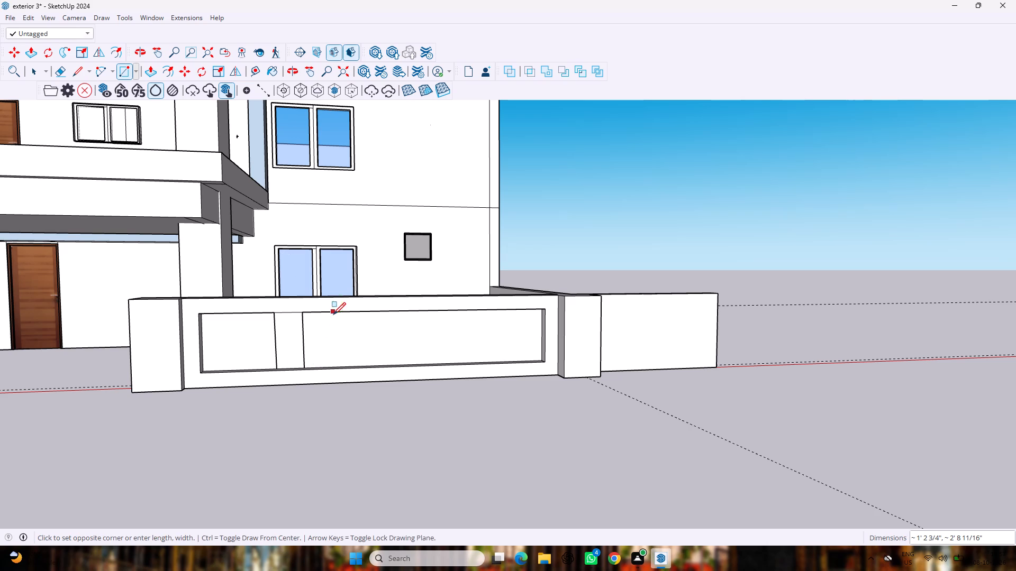
pyautogui.click(361, 364)
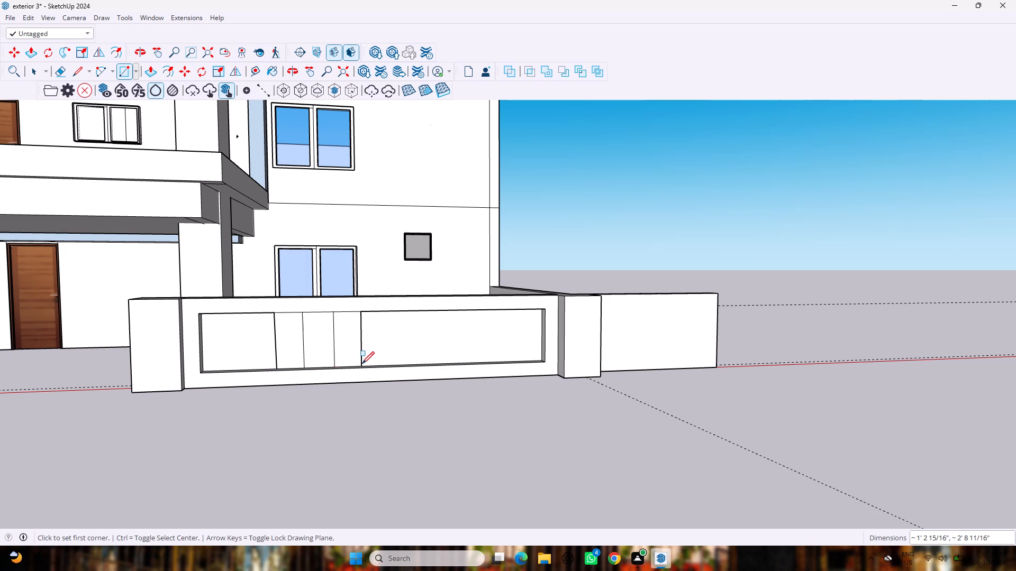
pyautogui.doubleClick(393, 314)
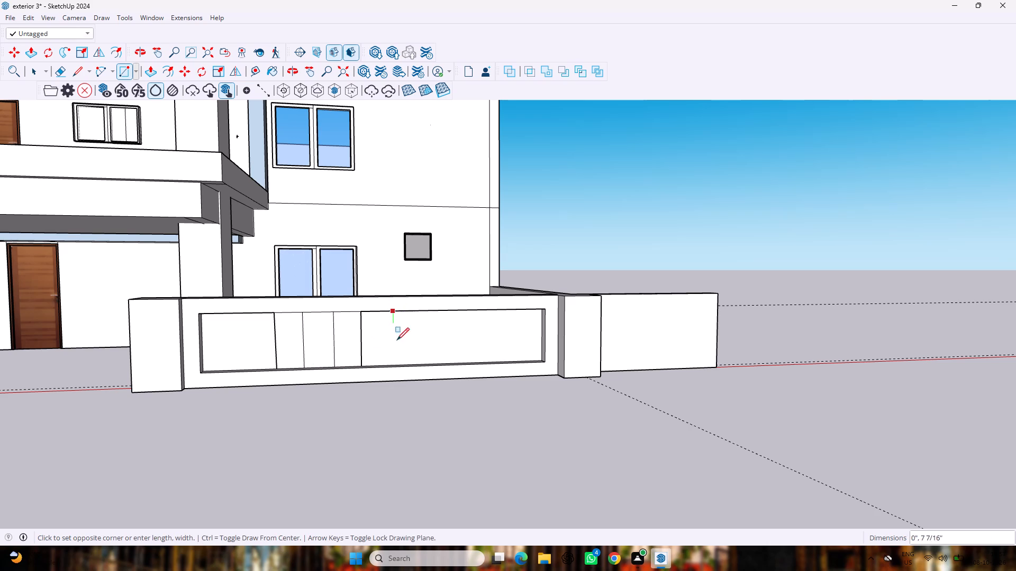
pyautogui.click(416, 363)
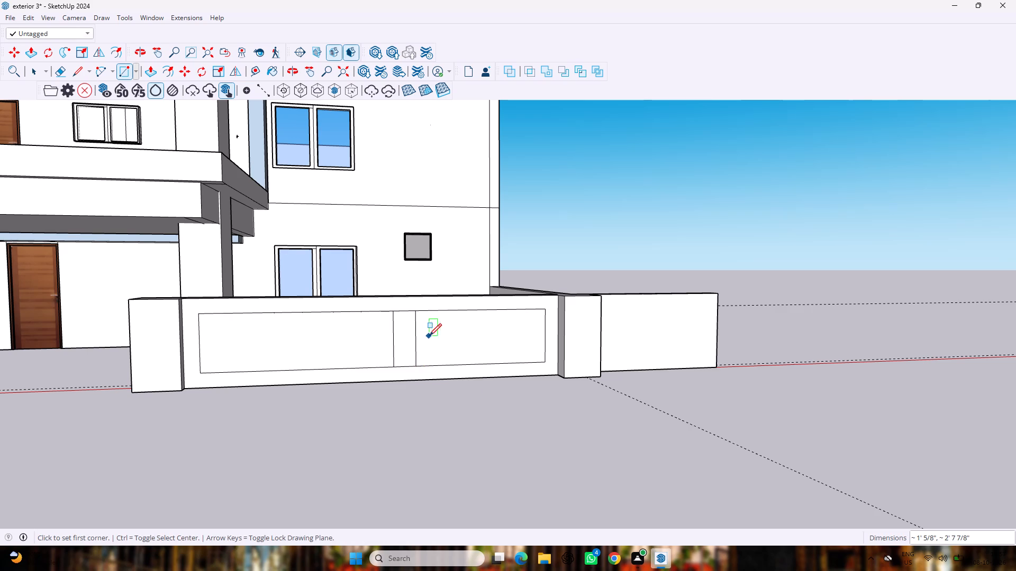
# Draw two more full-height strips, about 1' 4" and 1' 5" wide, on the panel beside the 1' 1" strip.
pyautogui.click(283, 316)
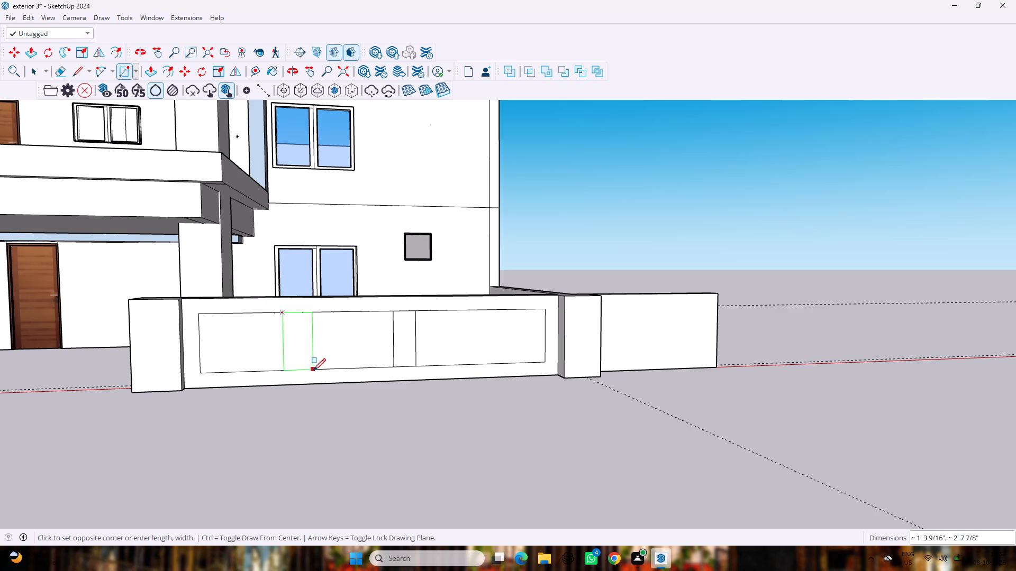
pyautogui.click(313, 371)
pyautogui.click(340, 314)
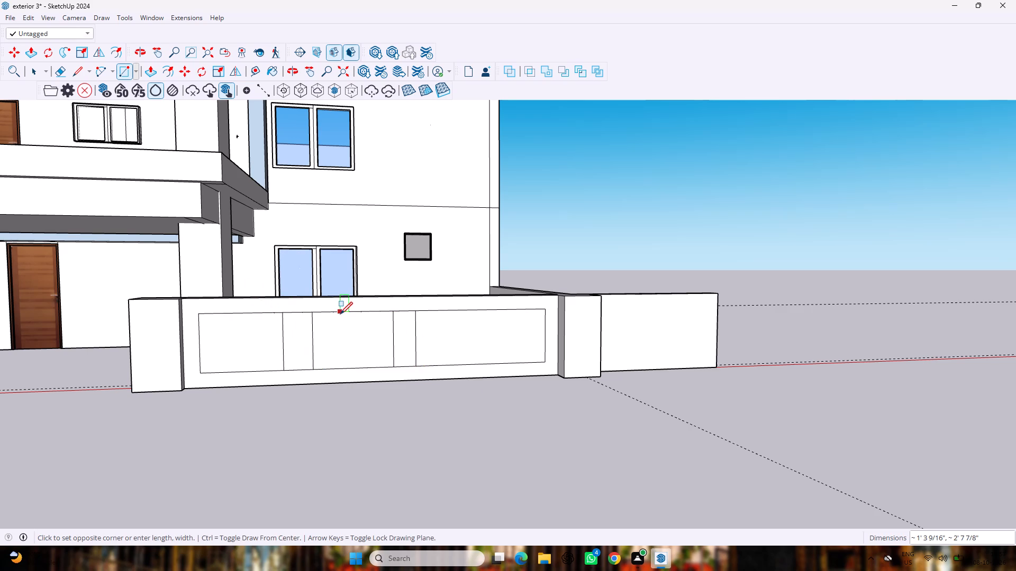
pyautogui.click(371, 367)
# Extrude three alternate strips of the framed wall panel outward, the one farthest from the side wall by about 2 5/8".
pyautogui.press('p')
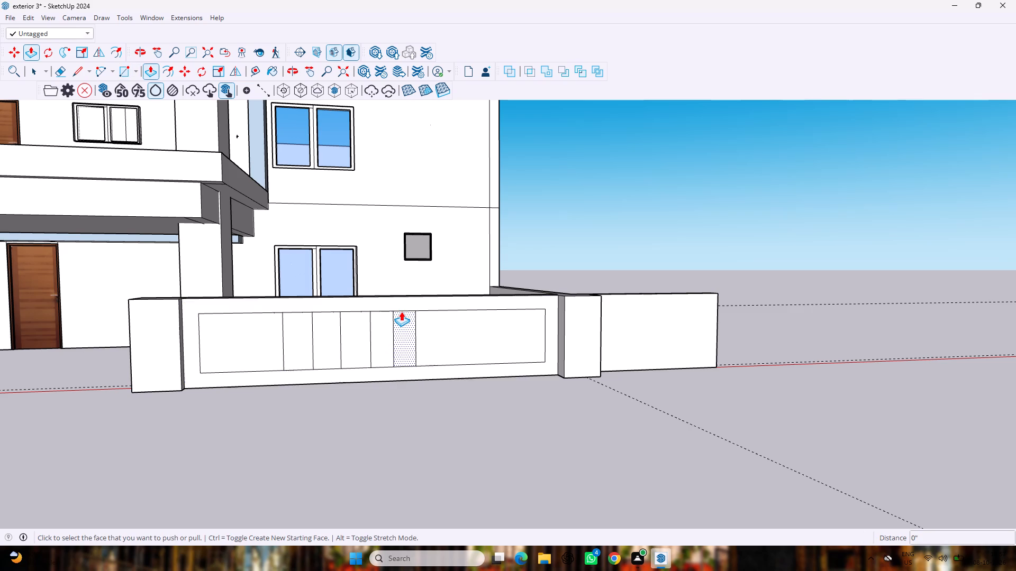
pyautogui.scroll(11, 401, 312)
pyautogui.moveTo(387, 330); pyautogui.dragTo(397, 349)
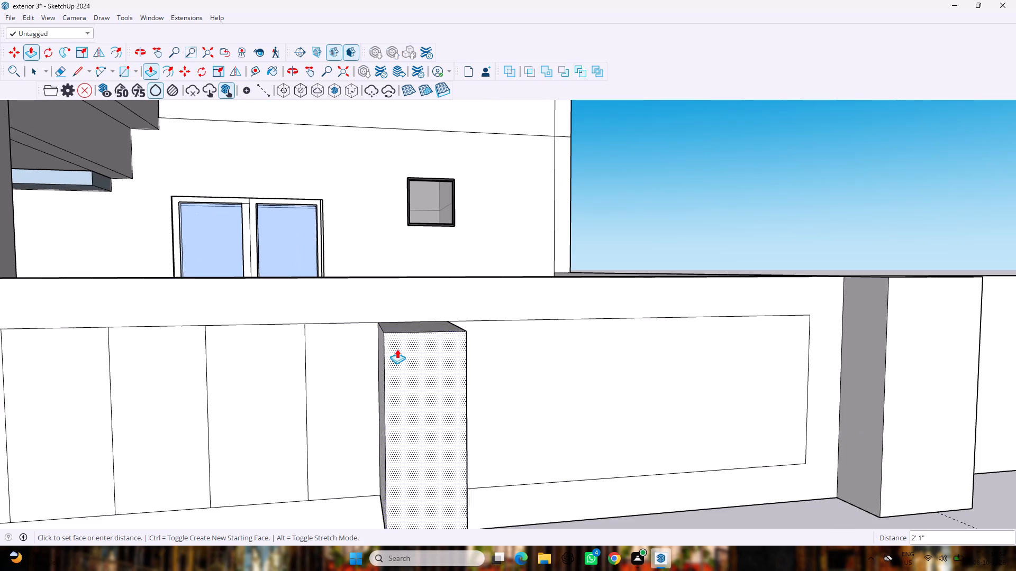
pyautogui.moveTo(397, 349); pyautogui.dragTo(396, 326)
pyautogui.moveTo(265, 346); pyautogui.dragTo(266, 354)
pyautogui.moveTo(95, 352); pyautogui.dragTo(95, 359)
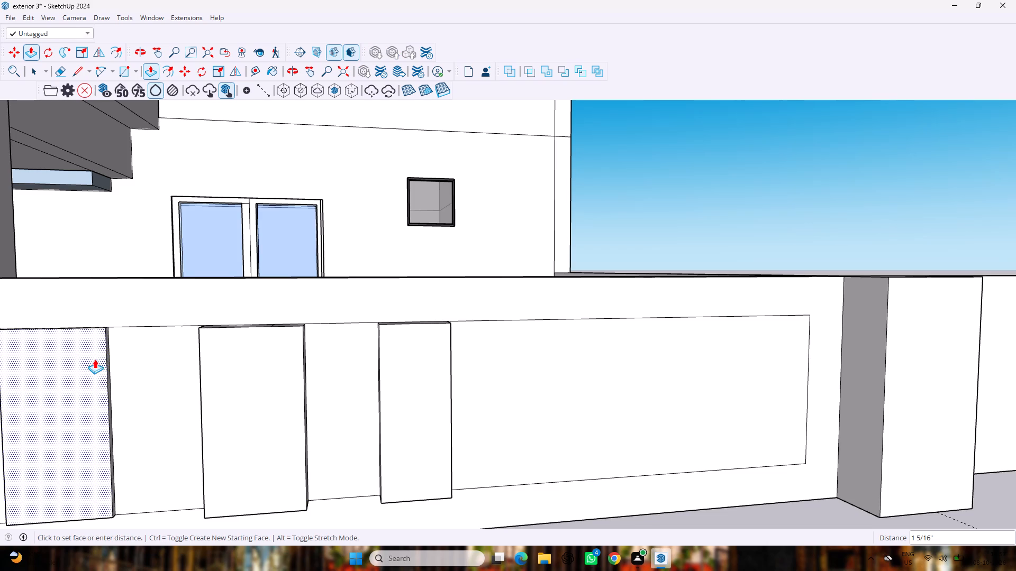
pyautogui.moveTo(95, 359); pyautogui.dragTo(95, 366)
pyautogui.scroll(-6, 94, 352)
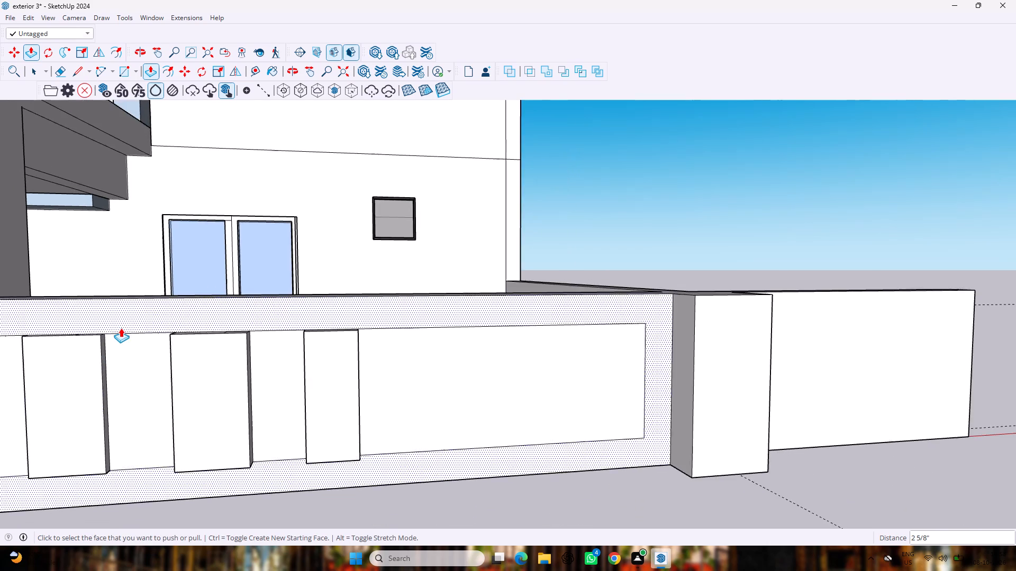
pyautogui.scroll(-6, 121, 328)
pyautogui.press('space')
pyautogui.scroll(-4, 121, 325)
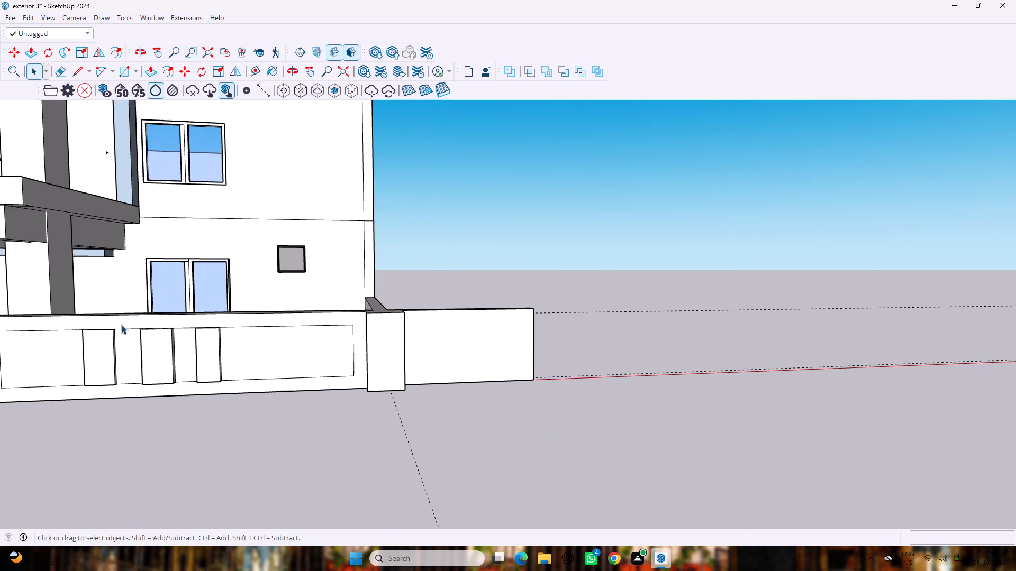
# Extrude the front face of the projecting strip farthest from the side wall outward a further 3" or so.
pyautogui.moveTo(104, 376); pyautogui.dragTo(322, 366, button='middle')
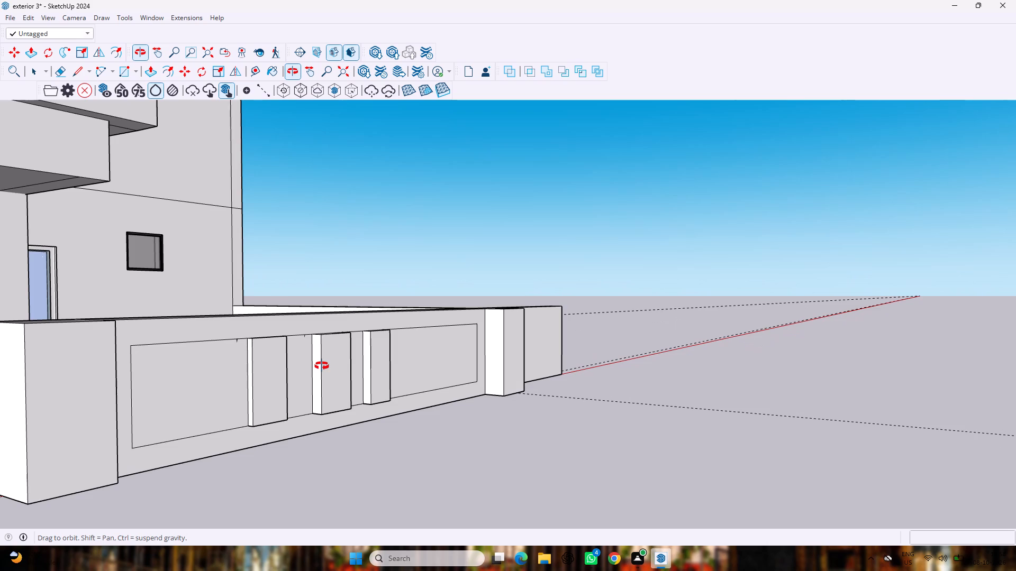
pyautogui.moveTo(322, 366); pyautogui.dragTo(346, 371, button='middle')
pyautogui.press('p')
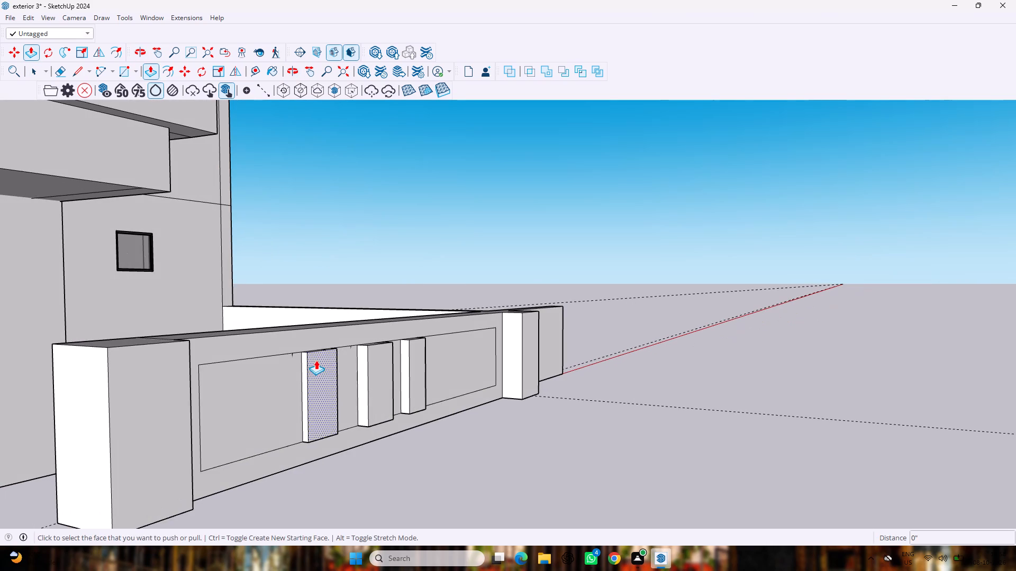
pyautogui.moveTo(316, 360); pyautogui.dragTo(322, 361)
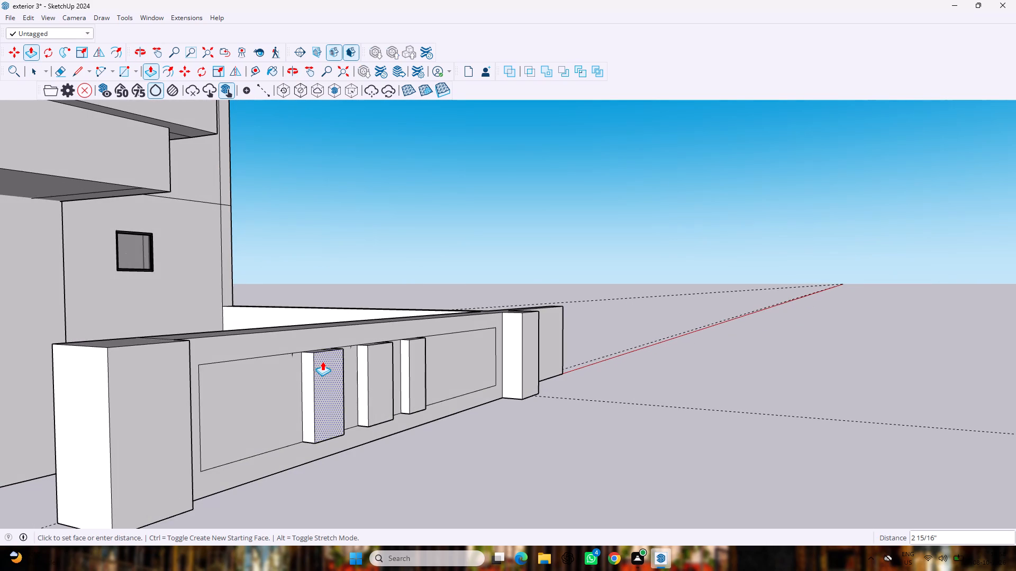
pyautogui.moveTo(322, 361); pyautogui.dragTo(322, 361)
pyautogui.press('space')
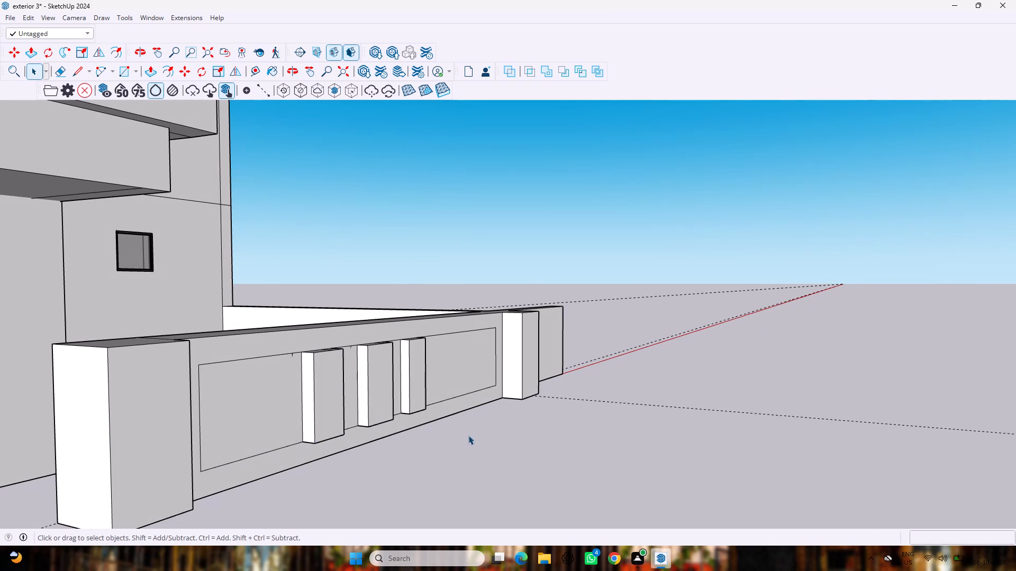
# Push the plain panel areas around the three projecting strips inward, recessing them behind the wall's frame.
pyautogui.moveTo(469, 435); pyautogui.dragTo(285, 406, button='middle')
pyautogui.scroll(-1, 267, 409)
pyautogui.scroll(-4, 201, 385)
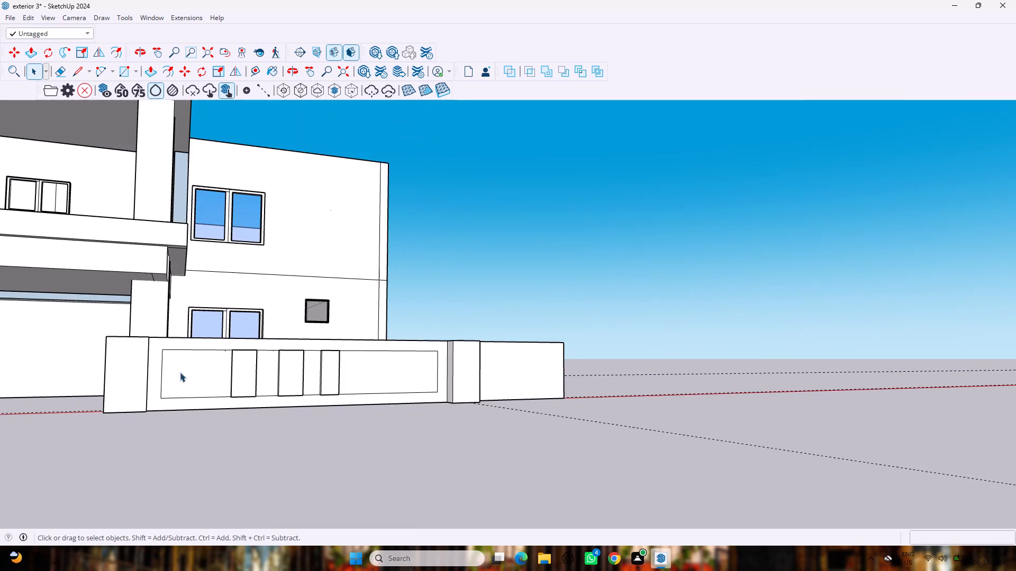
pyautogui.moveTo(166, 373); pyautogui.dragTo(174, 412, button='middle')
pyautogui.scroll(-1, 174, 411)
pyautogui.scroll(3, 171, 400)
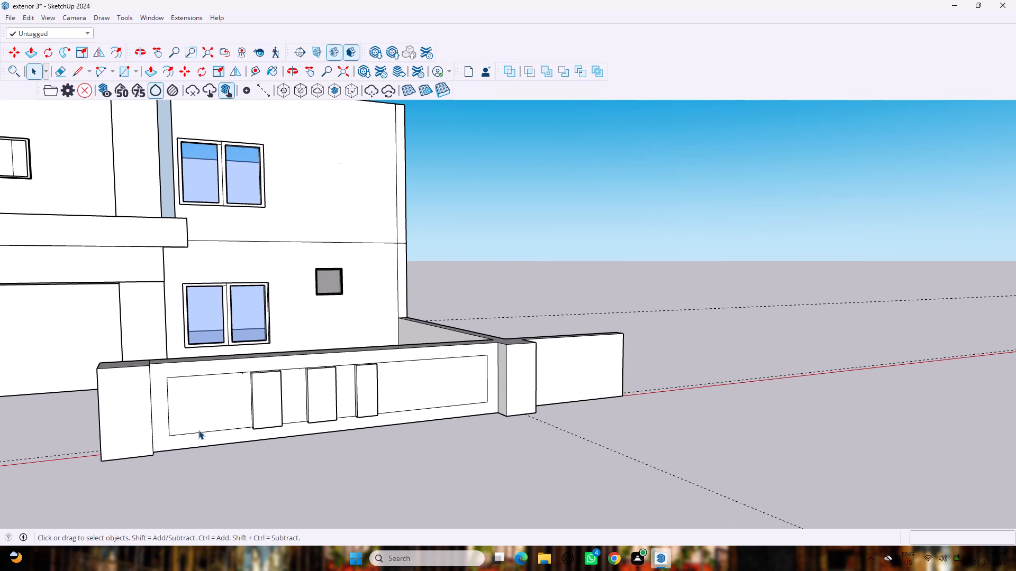
pyautogui.press('p')
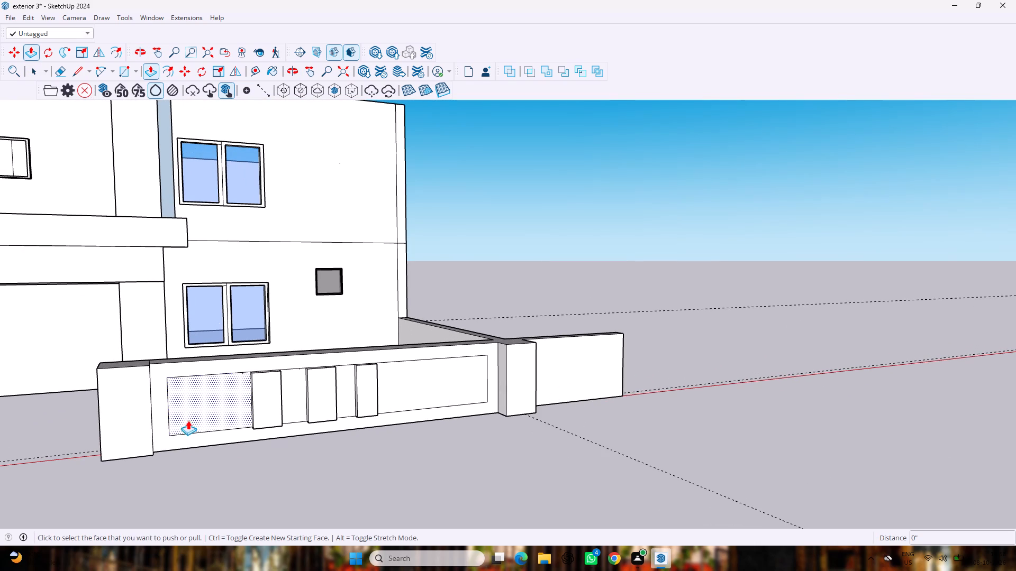
pyautogui.moveTo(180, 438); pyautogui.dragTo(183, 450)
pyautogui.scroll(-4, 209, 450)
pyautogui.press('space')
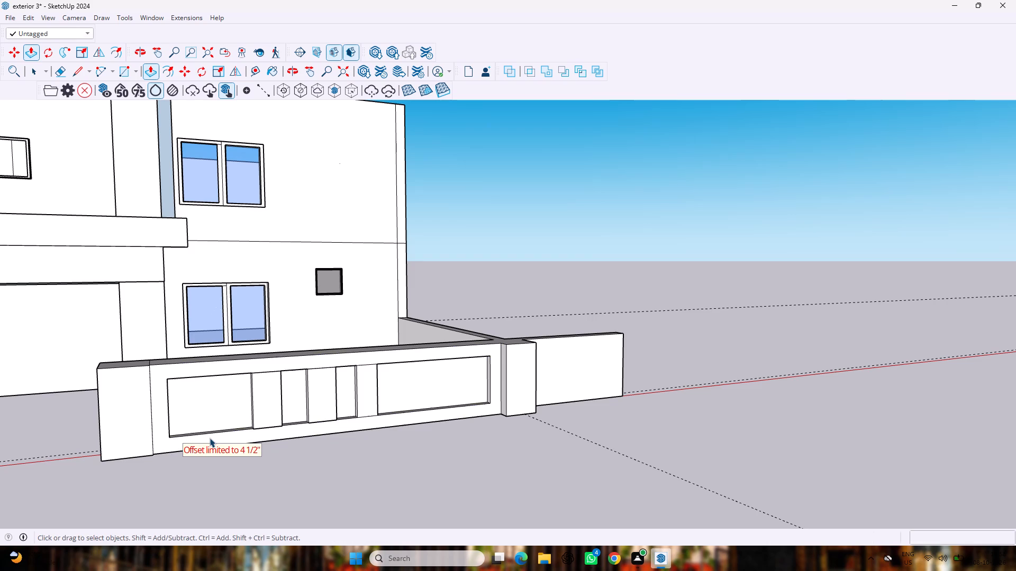
# Examine the detailed front boundary wall and the house's front elevation from several angles and distances.
pyautogui.scroll(-6, 291, 466)
pyautogui.moveTo(309, 473); pyautogui.dragTo(239, 426, button='middle')
pyautogui.scroll(1, 309, 473)
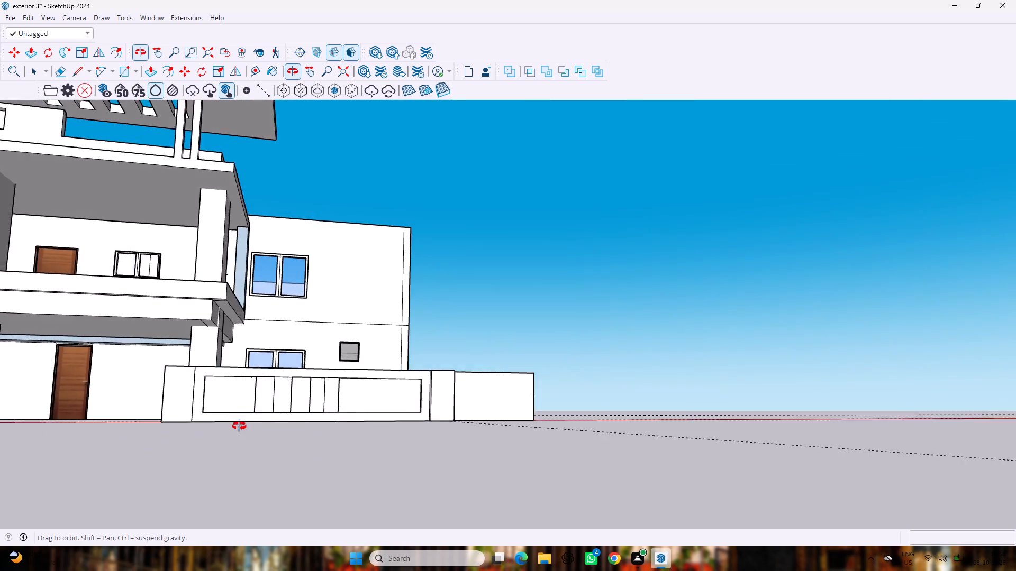
pyautogui.moveTo(239, 426); pyautogui.dragTo(235, 432, button='middle')
pyautogui.scroll(-3, 235, 433)
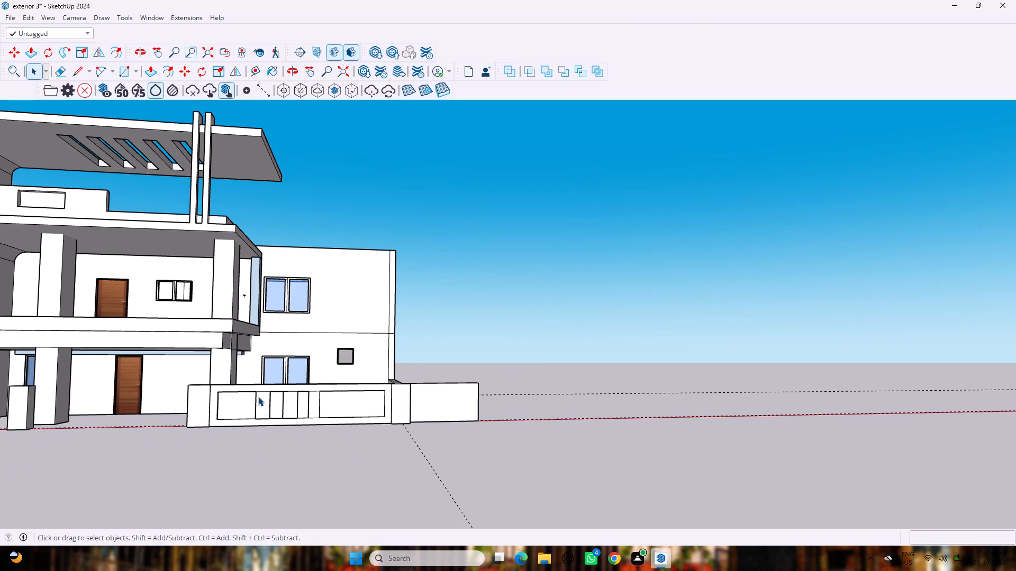
pyautogui.scroll(14, 262, 393)
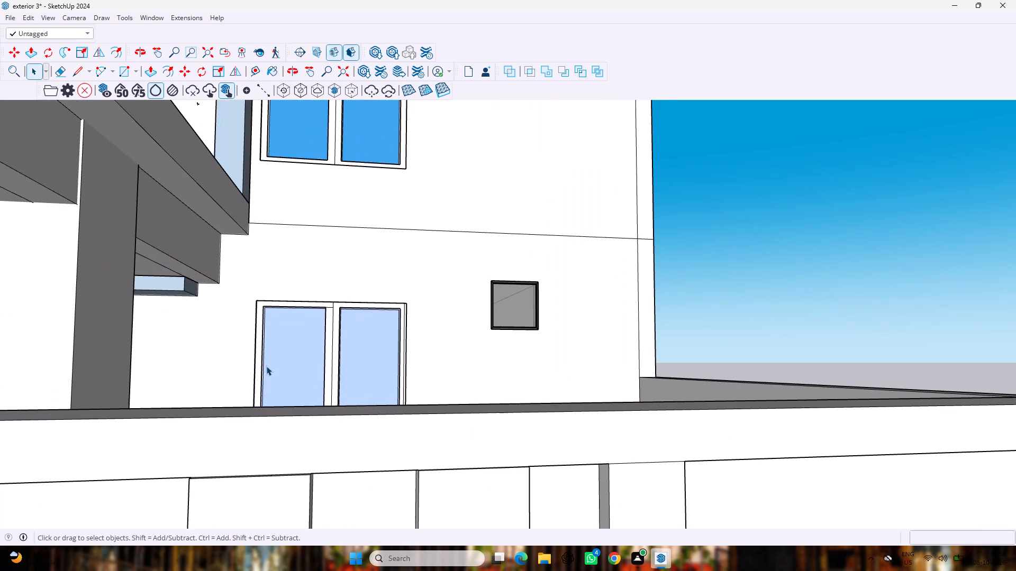
pyautogui.scroll(-7, 266, 366)
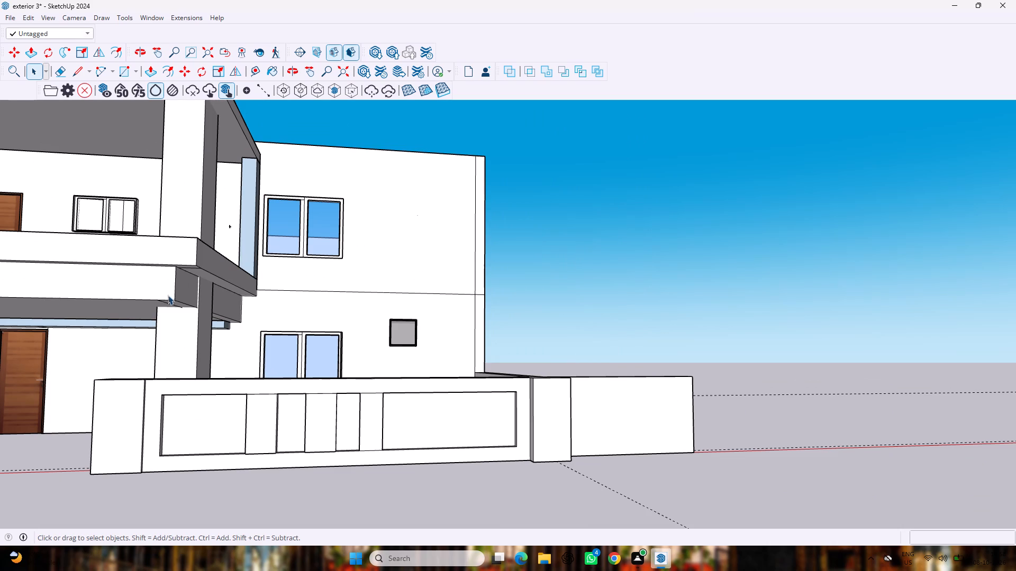
pyautogui.scroll(-13, 58, 302)
pyautogui.moveTo(146, 268); pyautogui.dragTo(226, 341, button='middle')
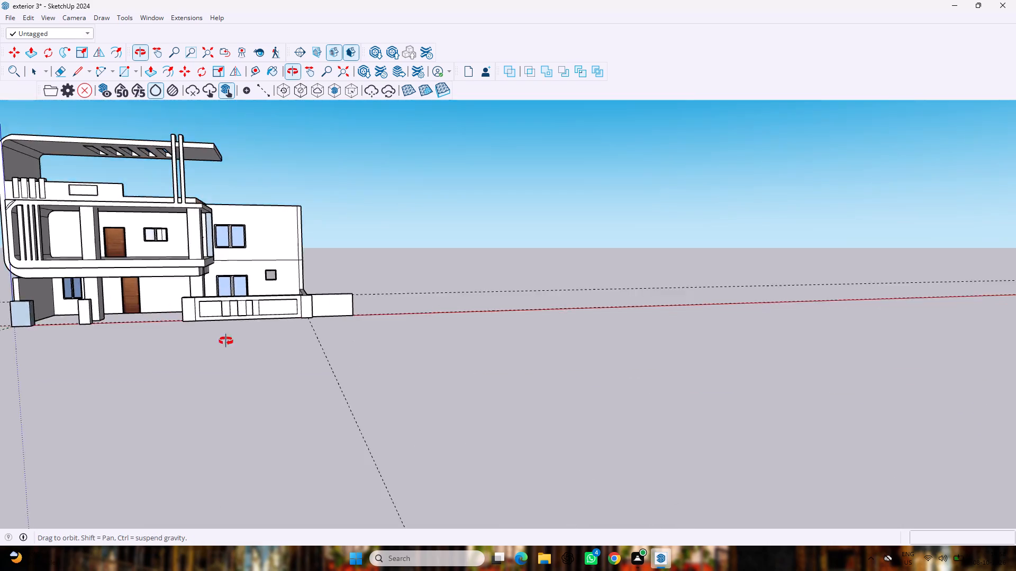
pyautogui.moveTo(226, 341); pyautogui.dragTo(349, 376, button='middle')
pyautogui.middleClick(349, 376)
pyautogui.scroll(-7, 349, 376)
pyautogui.moveTo(140, 503); pyautogui.dragTo(153, 473, button='middle')
pyautogui.scroll(1, 140, 503)
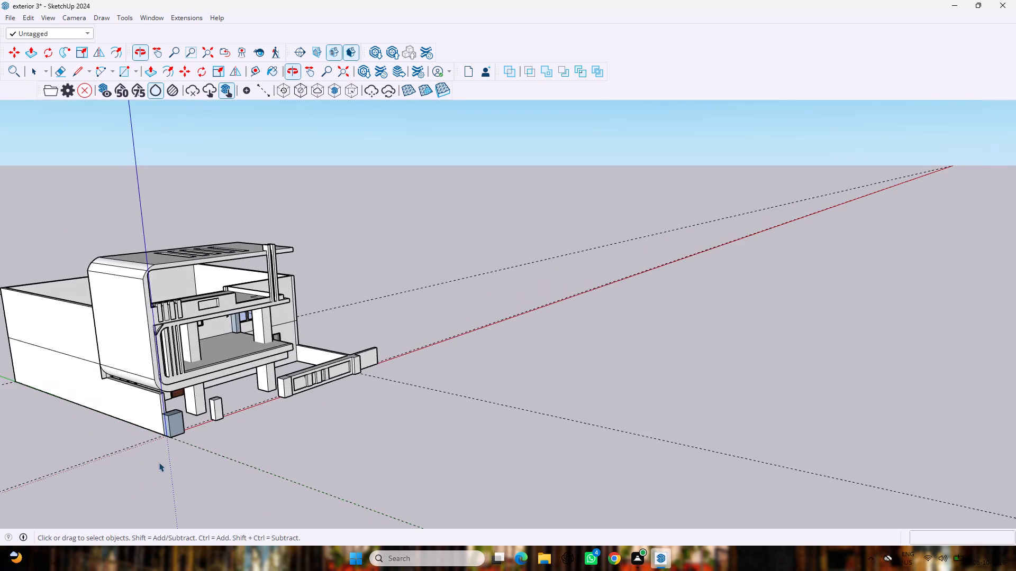
pyautogui.scroll(-1, 161, 455)
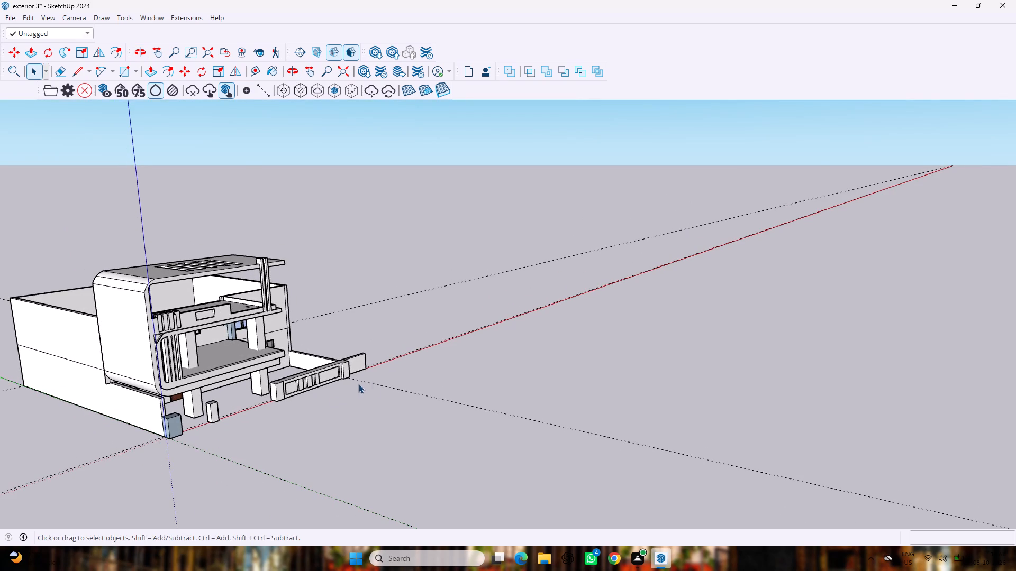
pyautogui.scroll(6, 372, 382)
pyautogui.moveTo(370, 373); pyautogui.dragTo(223, 355, button='middle')
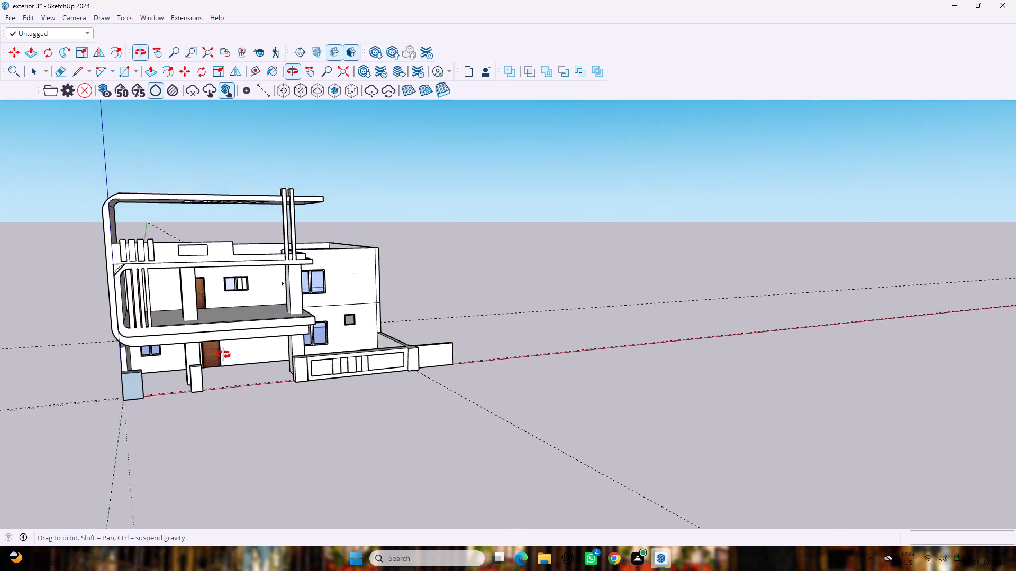
pyautogui.moveTo(223, 355); pyautogui.dragTo(216, 355, button='middle')
pyautogui.scroll(-2, 461, 346)
pyautogui.scroll(7, 458, 340)
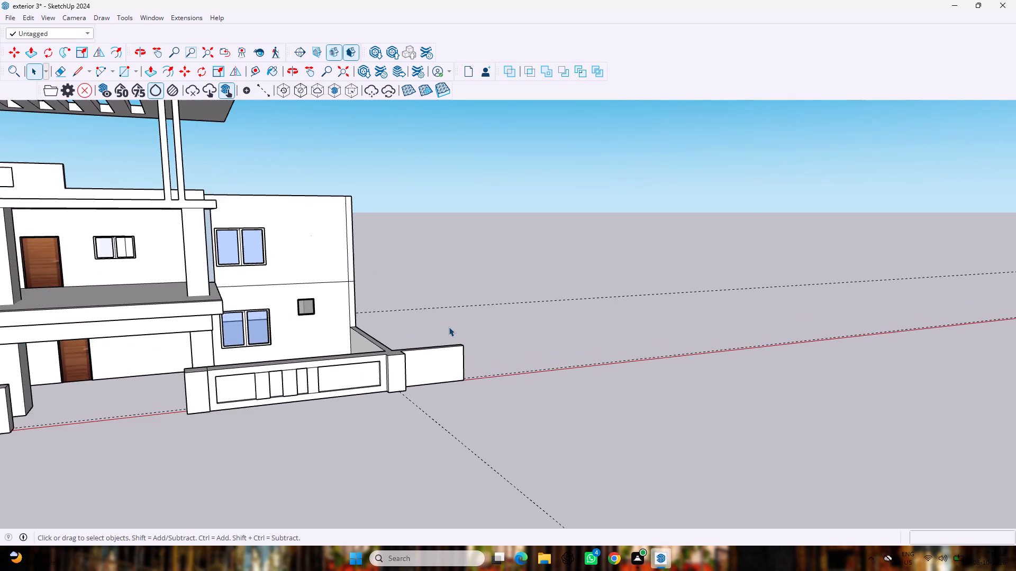
pyautogui.scroll(1, 430, 327)
# Push the end of the front wall stub beyond the corner pillar back about 8', flush with the side wall.
pyautogui.moveTo(429, 344); pyautogui.dragTo(397, 414, button='middle')
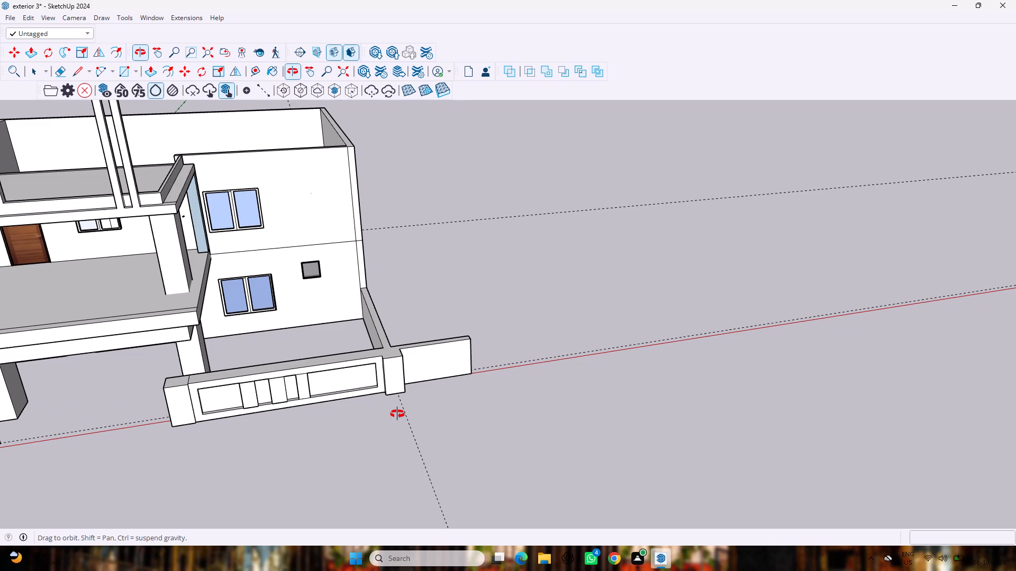
pyautogui.moveTo(397, 414); pyautogui.dragTo(179, 381, button='middle')
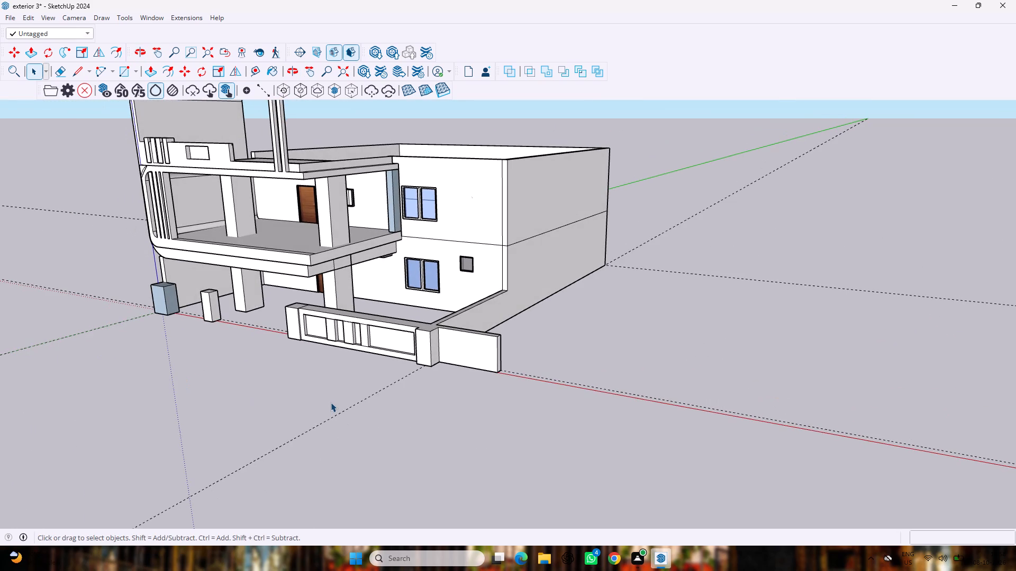
pyautogui.press('p')
pyautogui.scroll(8, 530, 388)
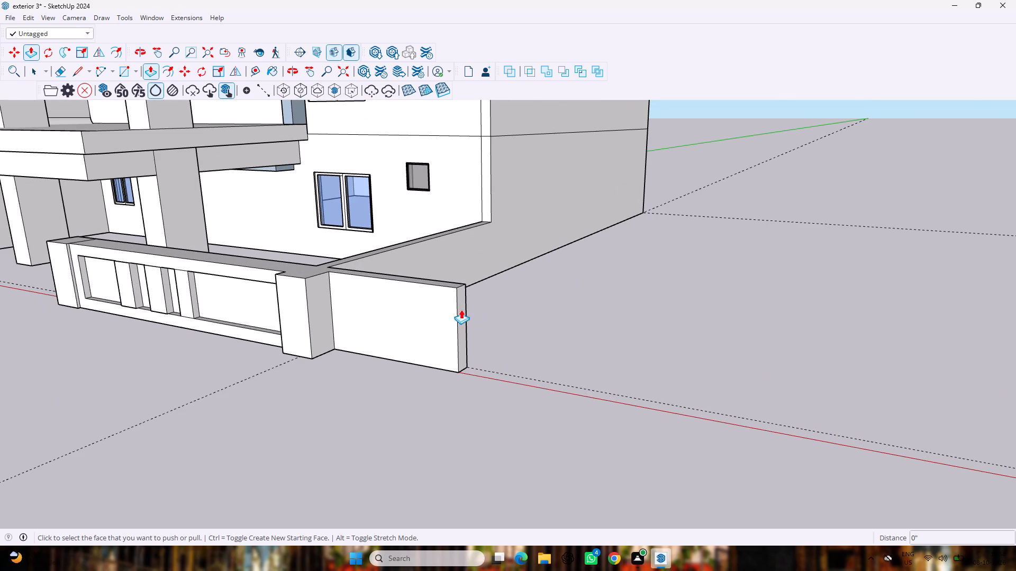
pyautogui.moveTo(459, 310); pyautogui.dragTo(356, 267)
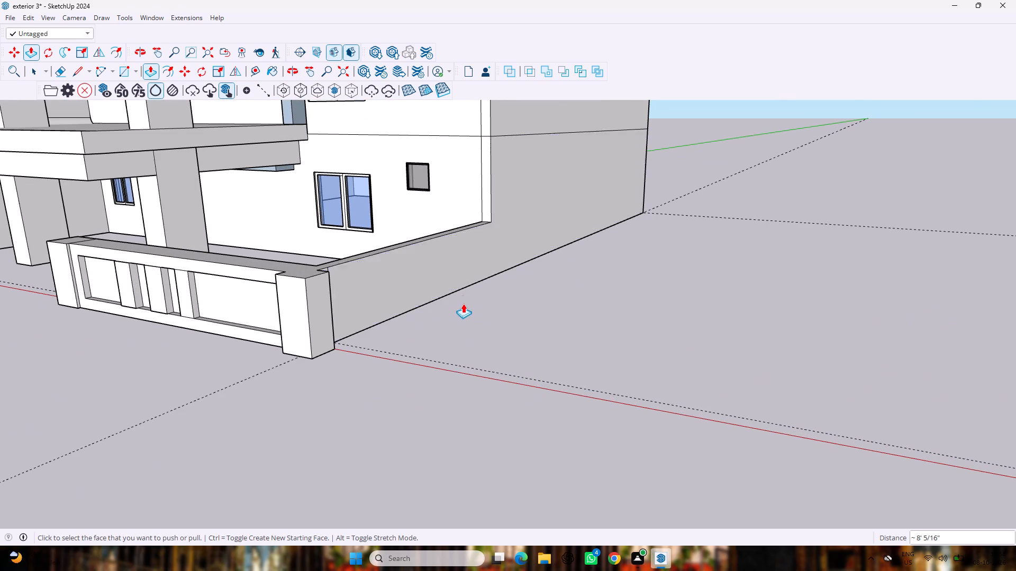
pyautogui.scroll(-4, 462, 299)
pyautogui.moveTo(338, 319); pyautogui.dragTo(530, 301, button='middle')
pyautogui.scroll(1, 530, 315)
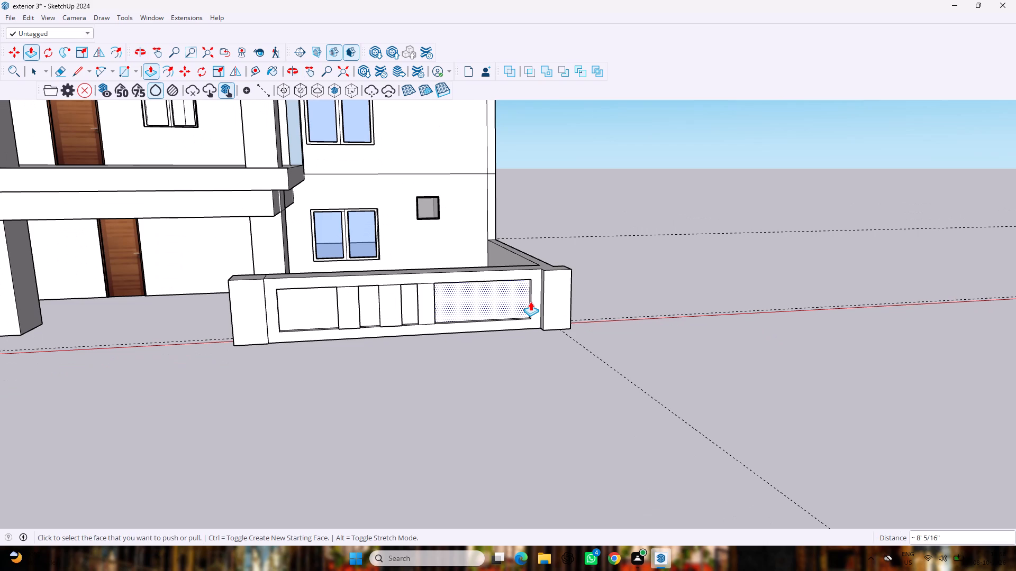
pyautogui.press('space')
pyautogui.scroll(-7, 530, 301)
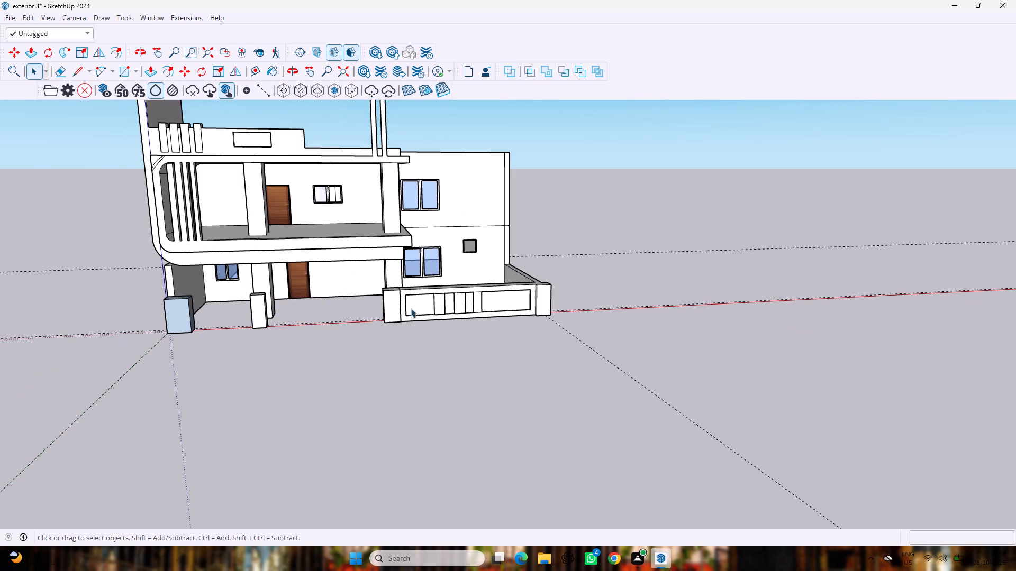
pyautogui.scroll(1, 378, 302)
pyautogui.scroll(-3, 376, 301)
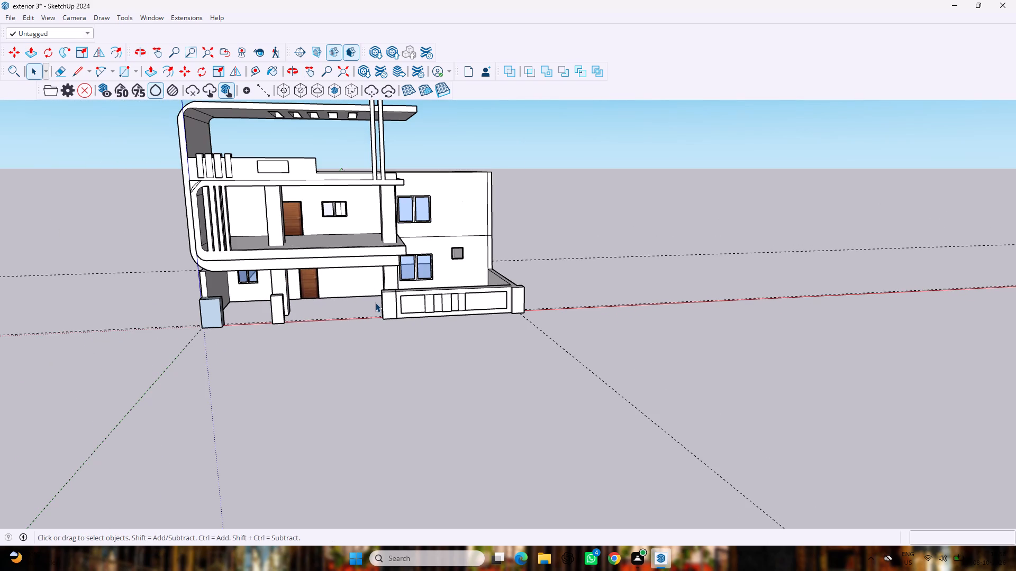
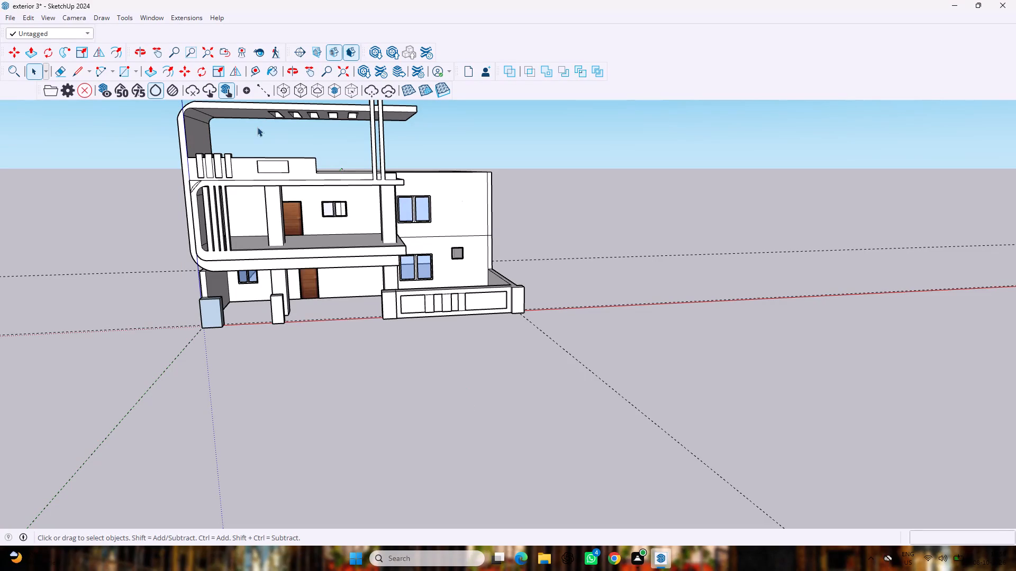
# Search the 3D Warehouse for "paneled door".
pyautogui.scroll(-4, 265, 155)
pyautogui.moveTo(259, 164); pyautogui.dragTo(282, 232, button='middle')
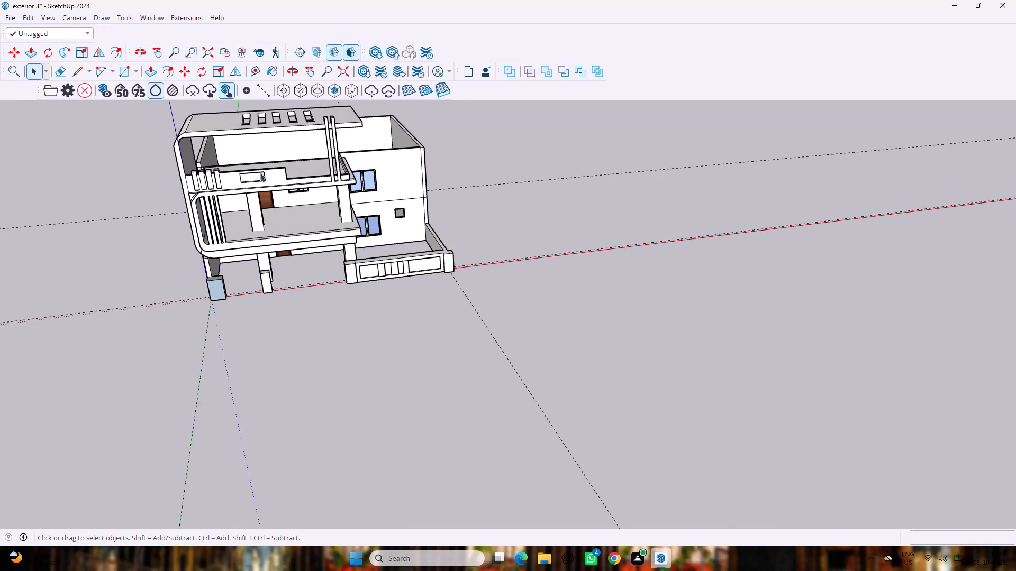
pyautogui.scroll(6, 243, 164)
pyautogui.scroll(-6, 243, 163)
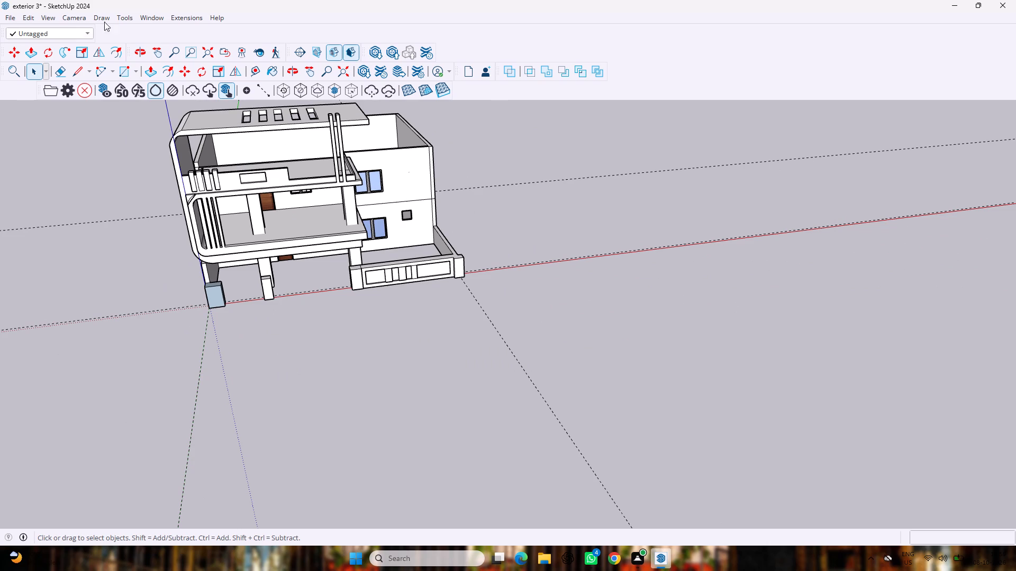
pyautogui.click(150, 16)
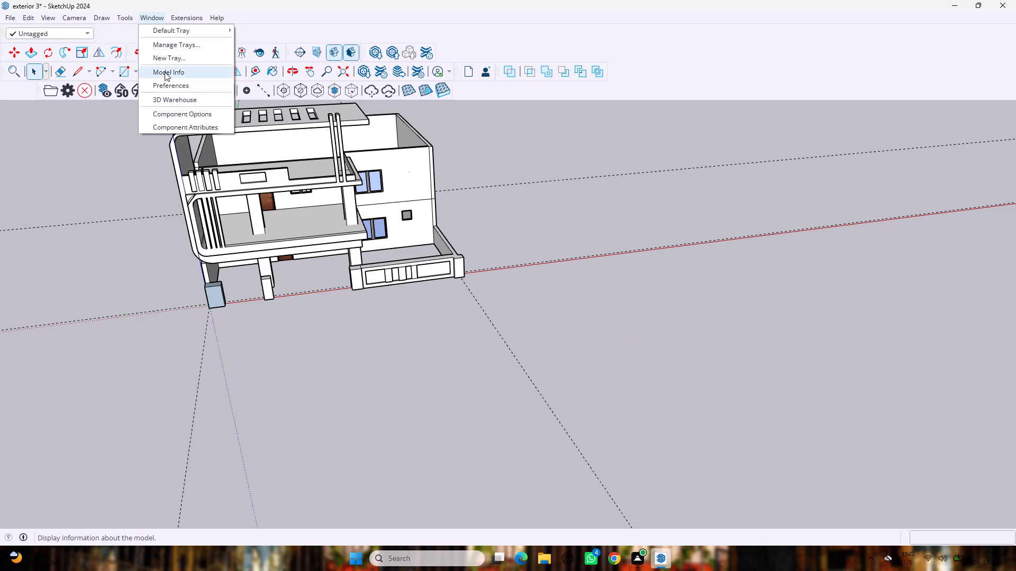
pyautogui.click(169, 95)
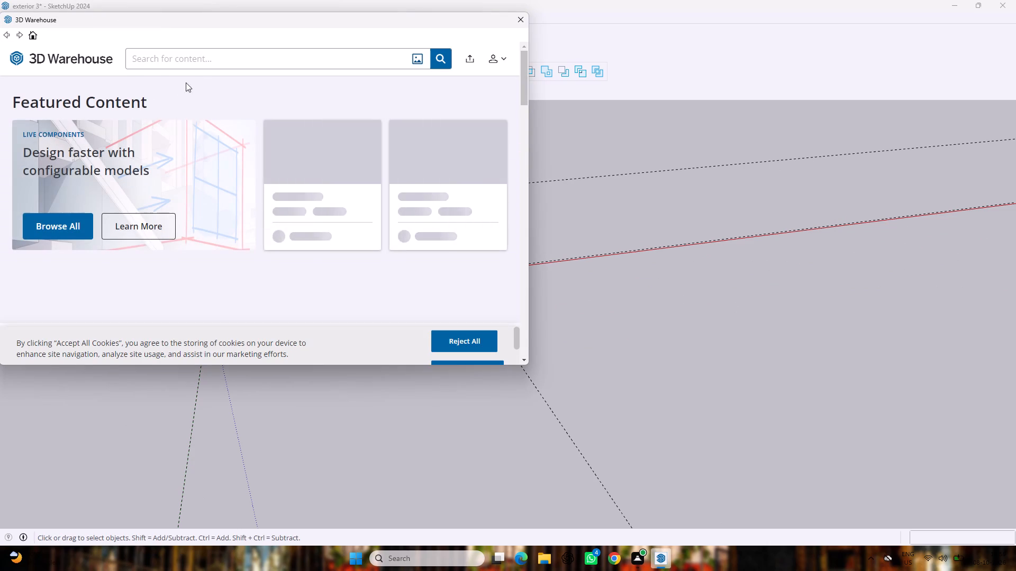
pyautogui.click(213, 61)
pyautogui.write('paneled')
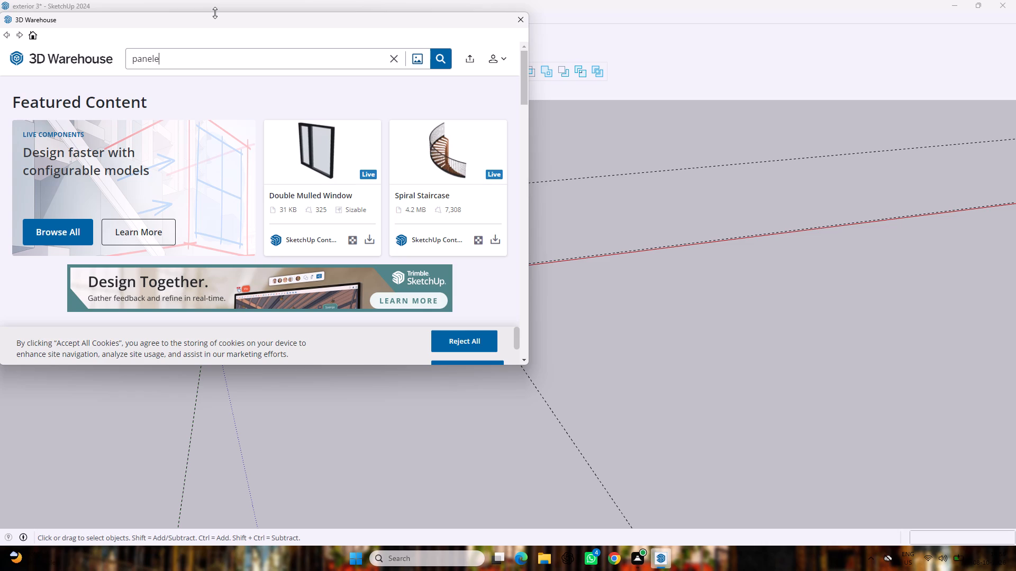
pyautogui.press('space')
pyautogui.write('door')
pyautogui.press('Return')
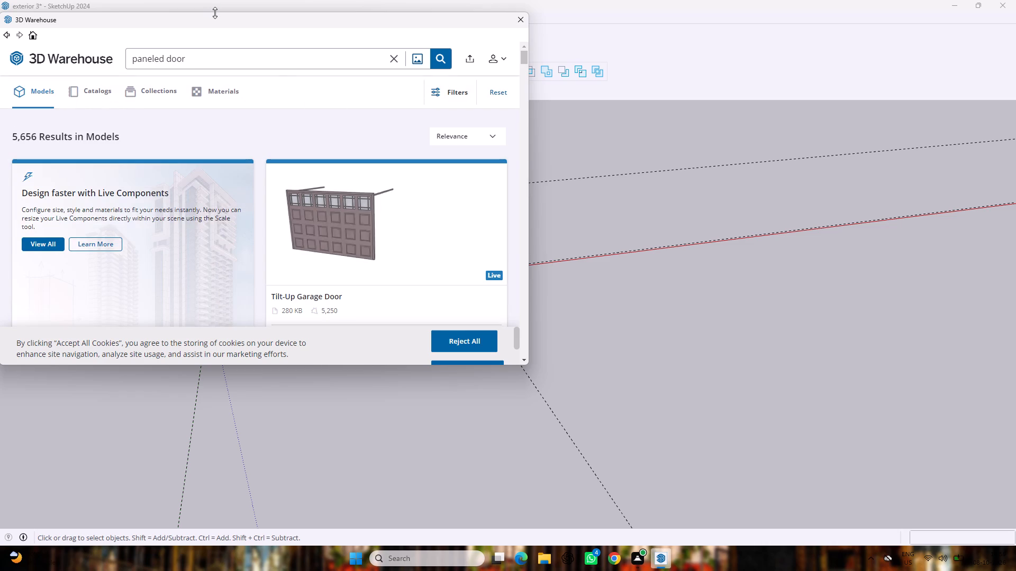
# Browse through the paneled door models in the search results for a suitable entrance door.
pyautogui.scroll(-5, 57, 300)
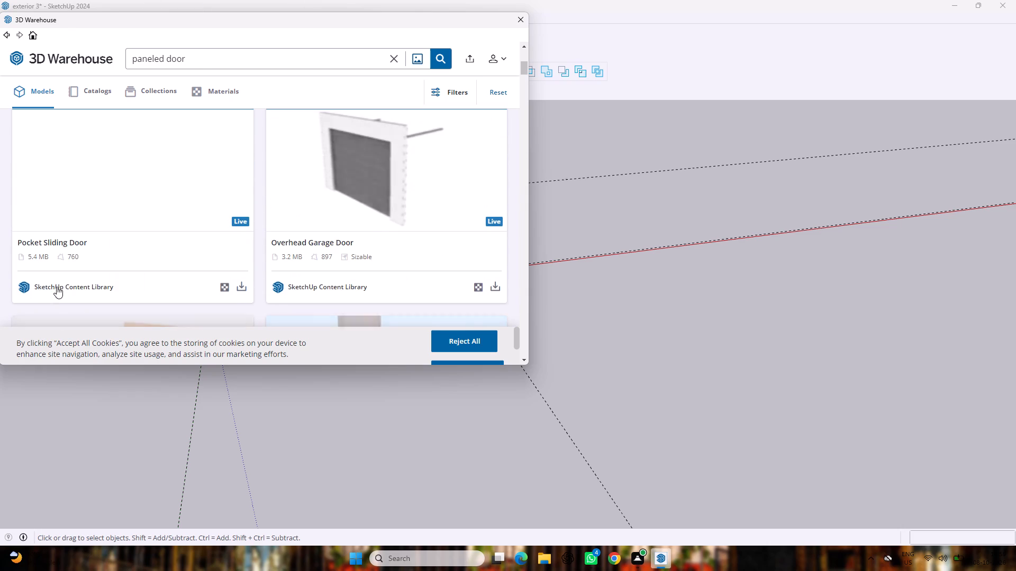
pyautogui.scroll(2, 56, 280)
pyautogui.scroll(-6, 56, 279)
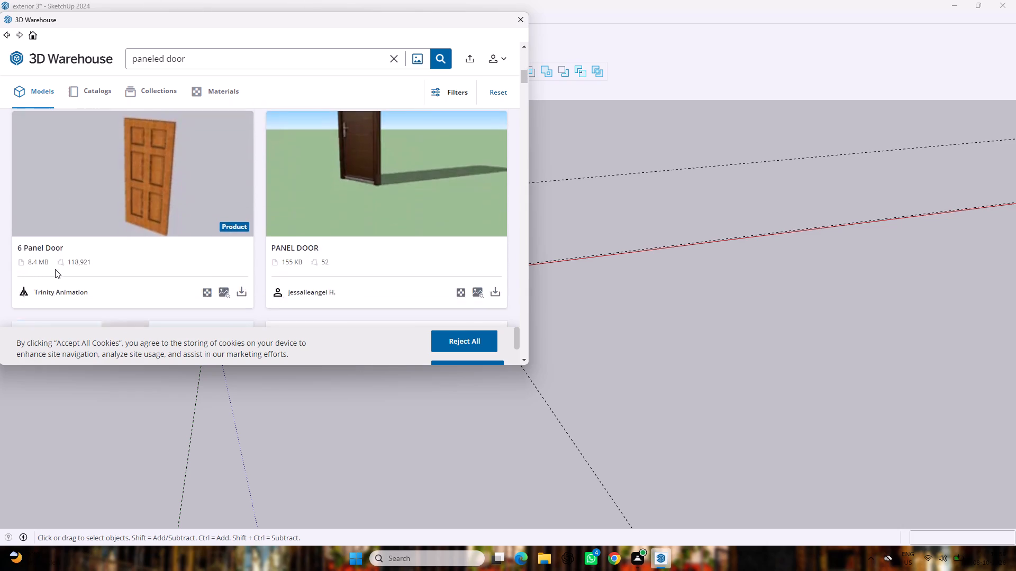
pyautogui.scroll(-13, 55, 269)
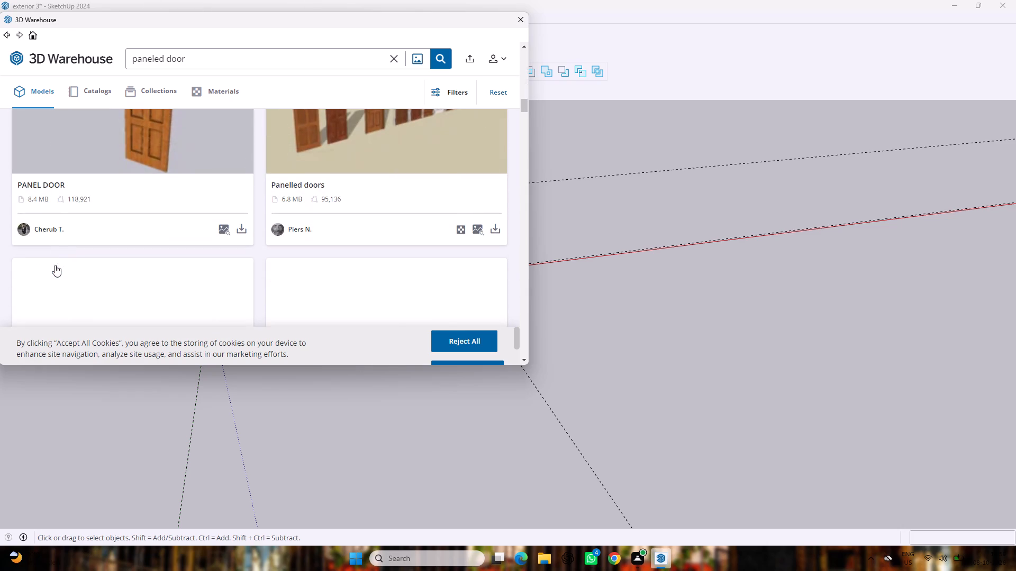
pyautogui.scroll(-5, 55, 265)
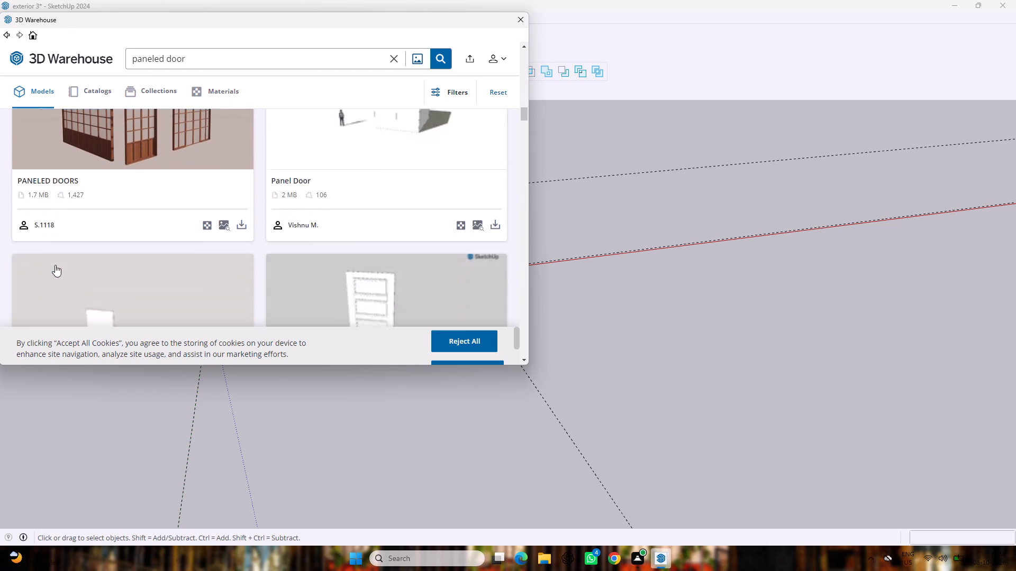
pyautogui.scroll(-10, 55, 265)
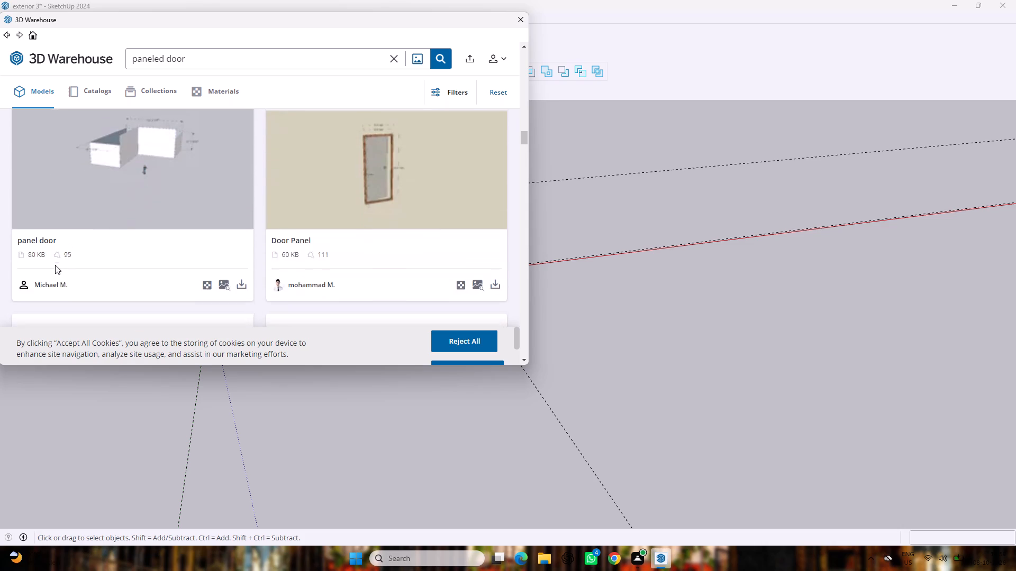
pyautogui.scroll(-11, 55, 265)
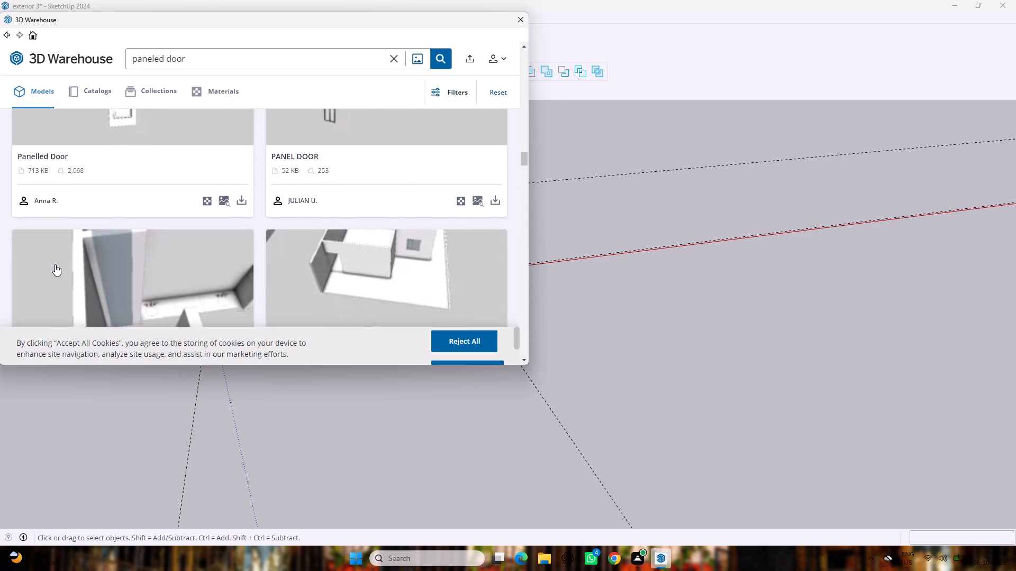
pyautogui.scroll(-13, 55, 264)
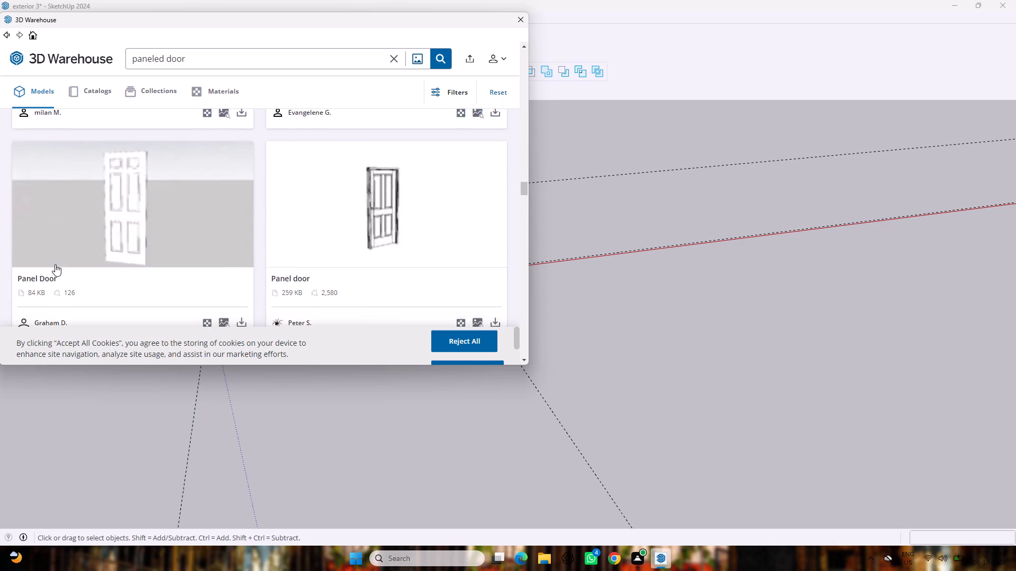
pyautogui.scroll(-12, 55, 264)
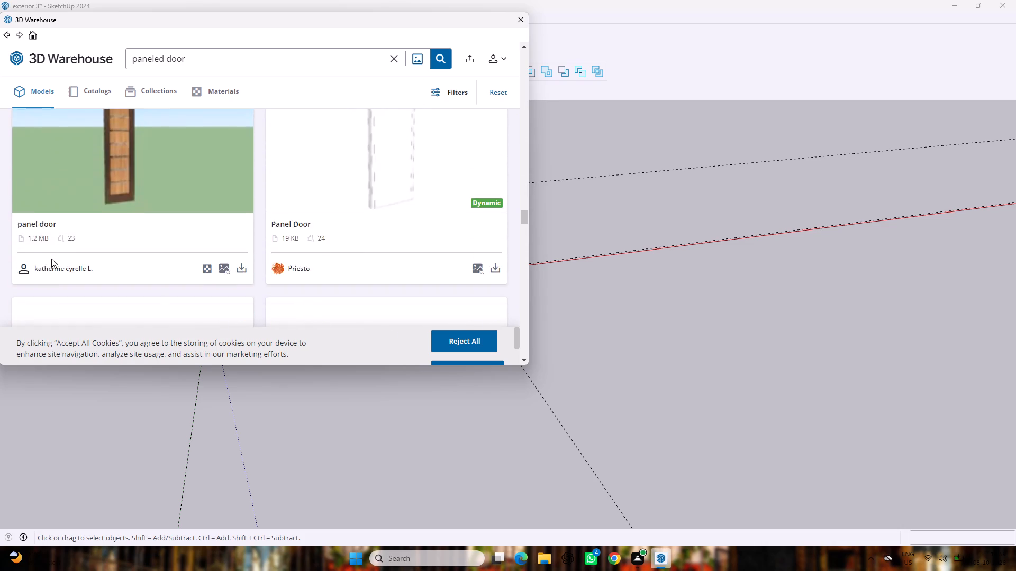
pyautogui.scroll(-8, 51, 259)
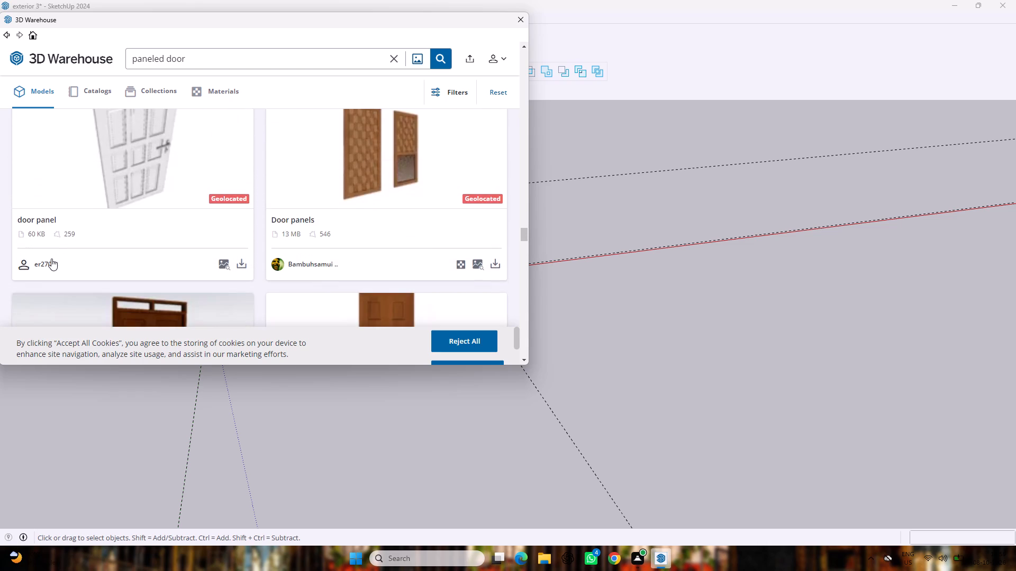
pyautogui.scroll(-3, 51, 259)
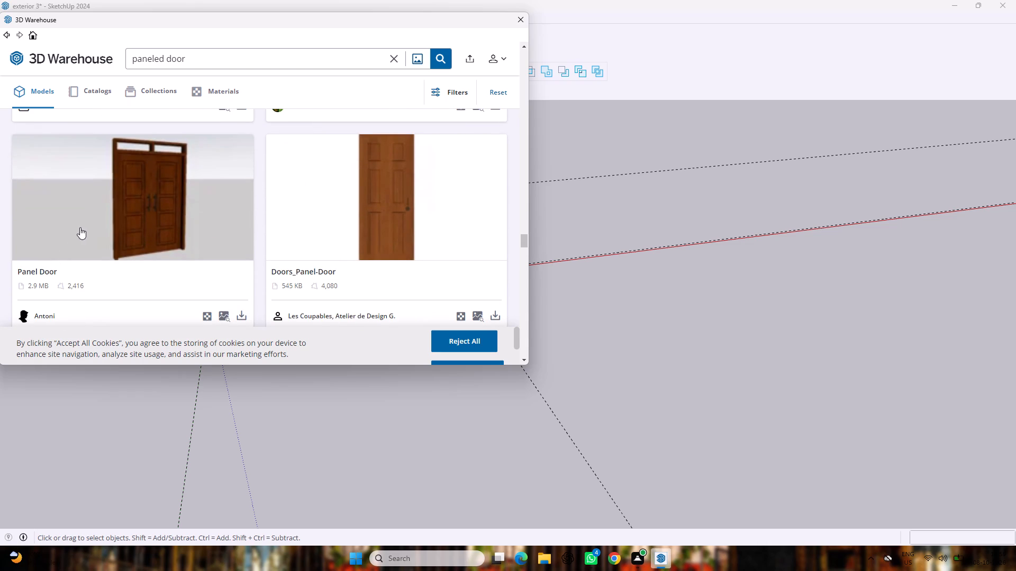
# Examine the details of the double-leaf brown Panel Door model with top vents, and close the 3D Warehouse.
pyautogui.click(141, 224)
pyautogui.scroll(-3, 192, 259)
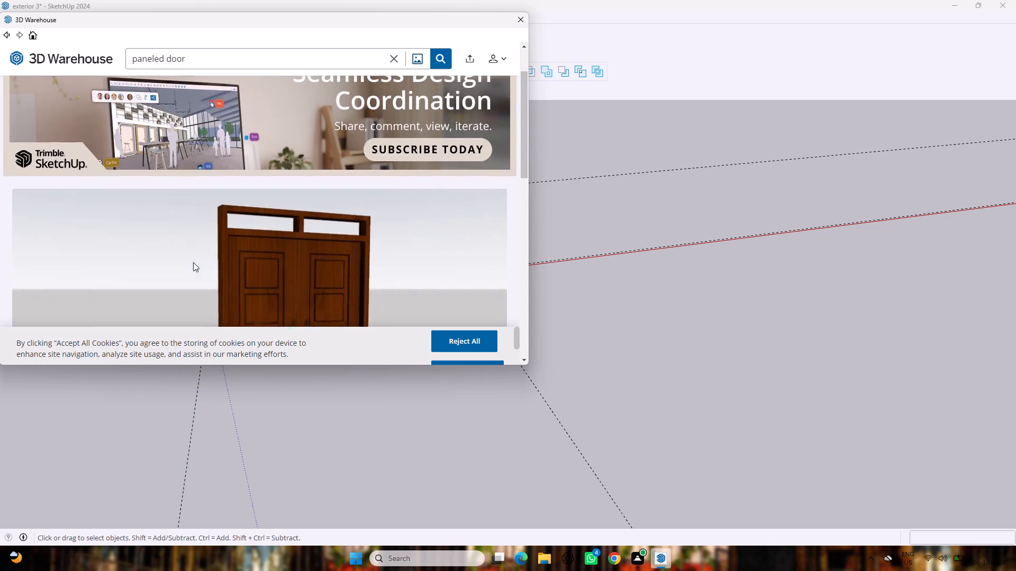
pyautogui.scroll(-4, 193, 262)
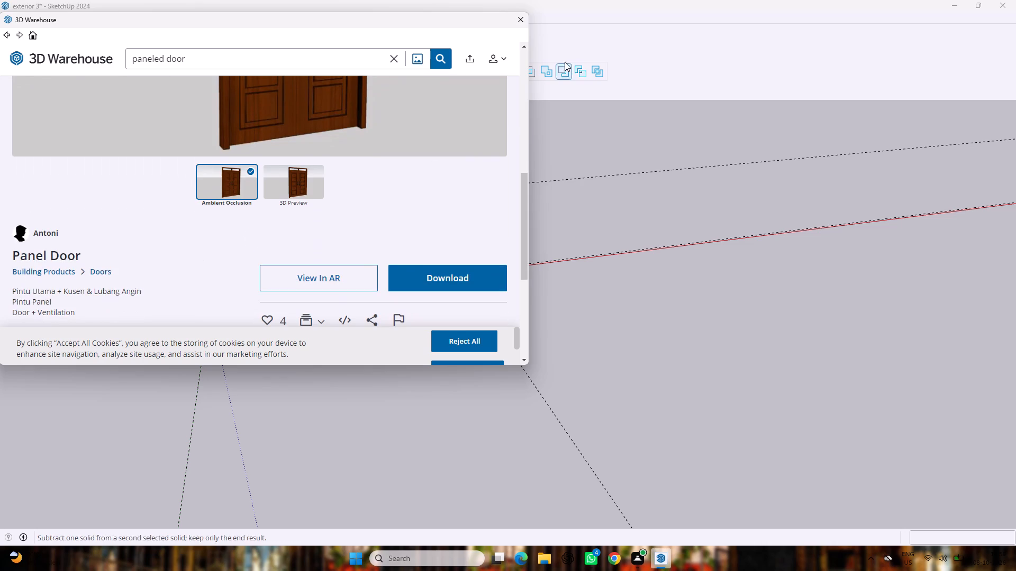
pyautogui.click(522, 19)
# Start drawing a door with the MajDoor extension, choosing door Type E.
pyautogui.click(193, 15)
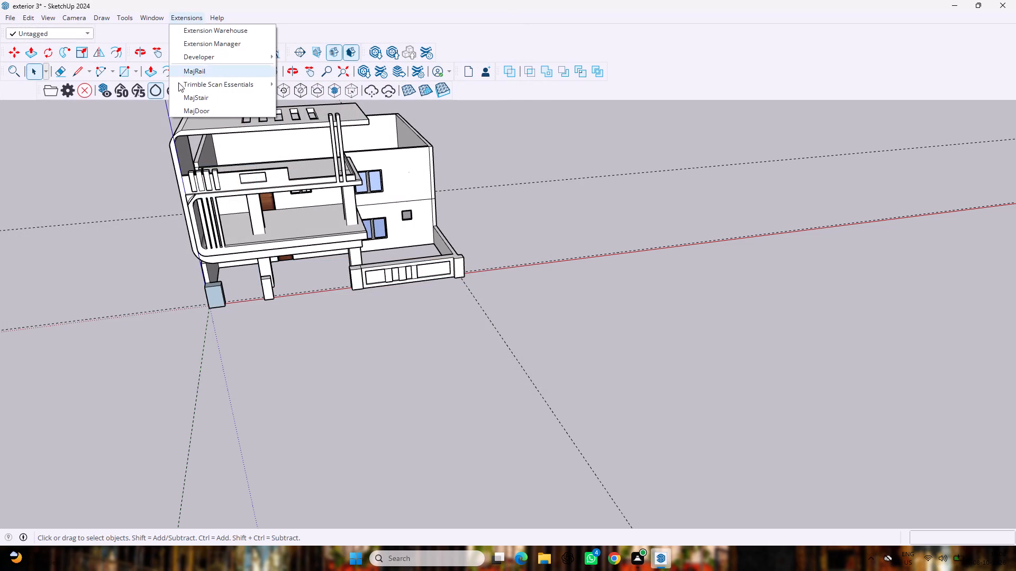
pyautogui.click(200, 107)
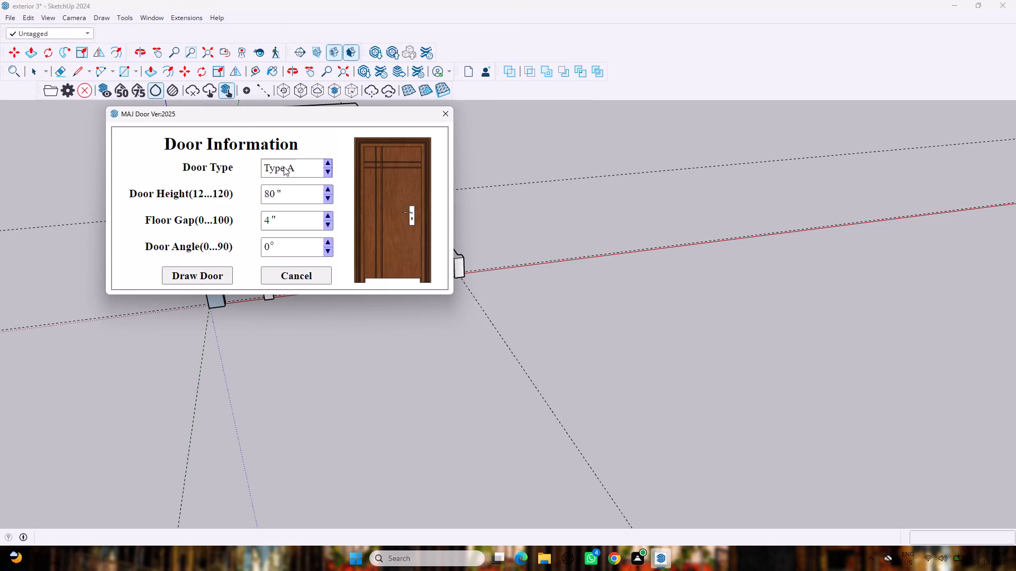
pyautogui.click(329, 169)
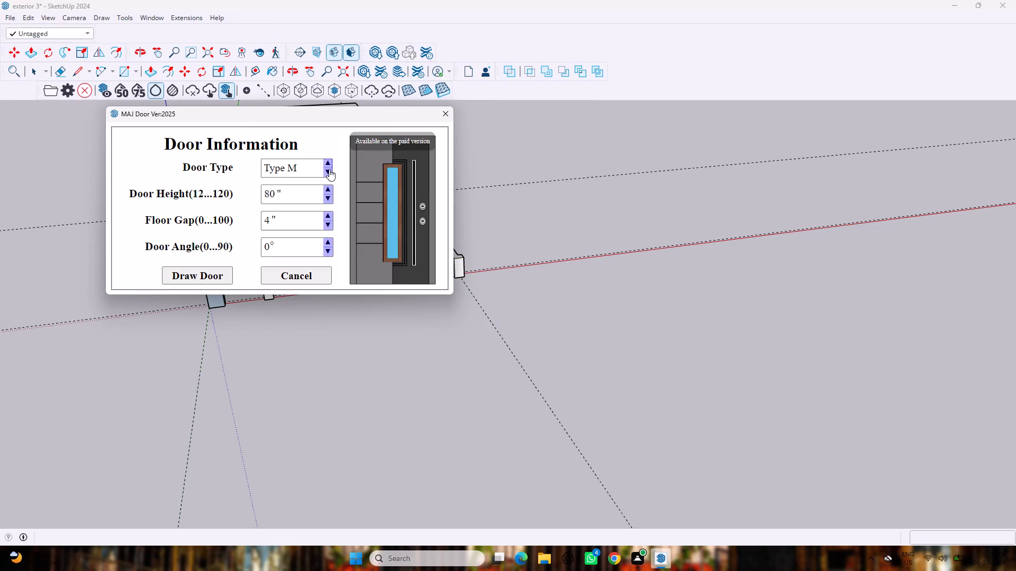
pyautogui.click(329, 169)
pyautogui.click(329, 169)
pyautogui.click(329, 169)
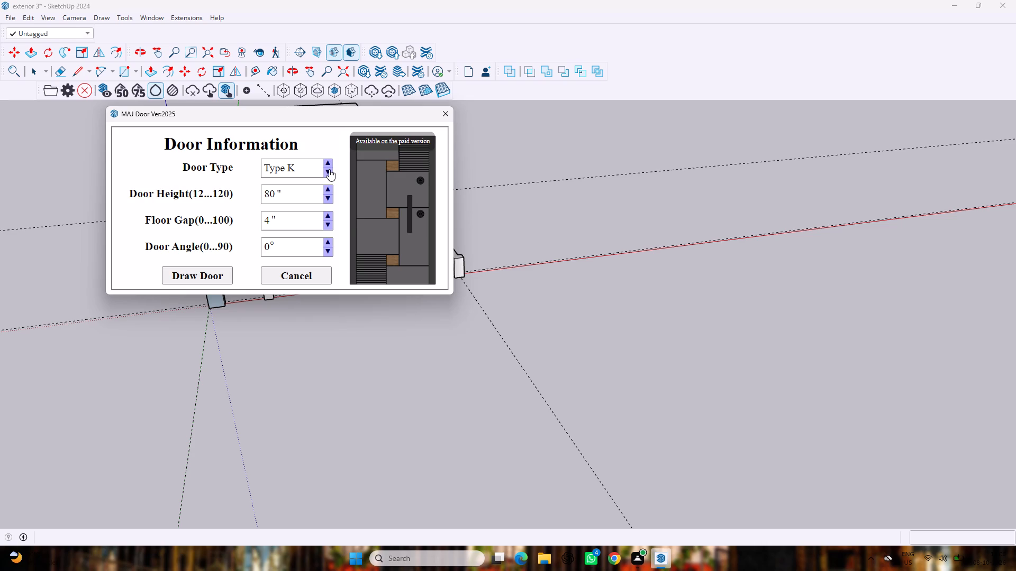
pyautogui.click(329, 169)
pyautogui.click(329, 169)
pyautogui.click(329, 169)
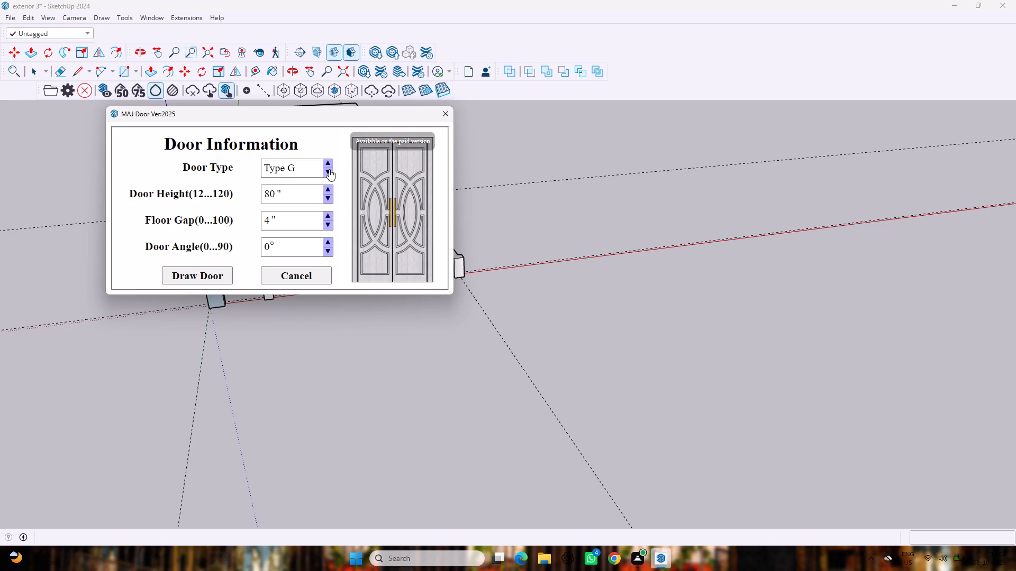
pyautogui.click(329, 163)
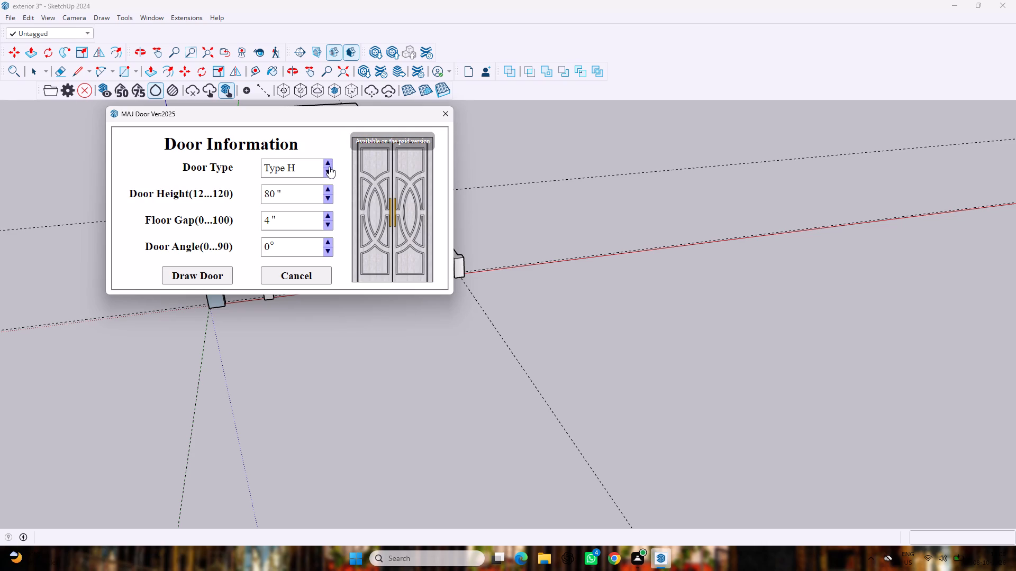
pyautogui.click(328, 170)
pyautogui.click(328, 170)
pyautogui.click(328, 170)
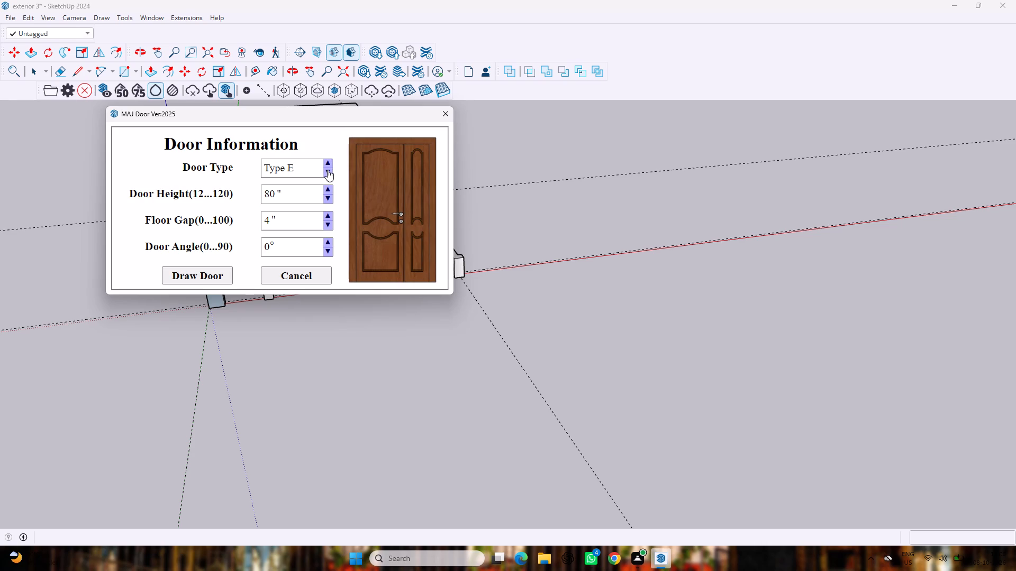
pyautogui.click(211, 279)
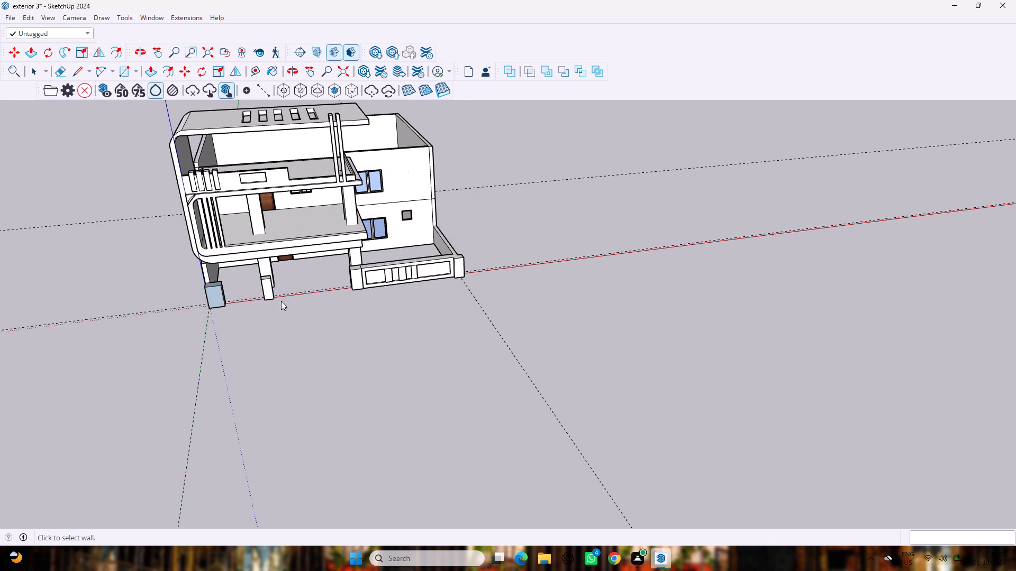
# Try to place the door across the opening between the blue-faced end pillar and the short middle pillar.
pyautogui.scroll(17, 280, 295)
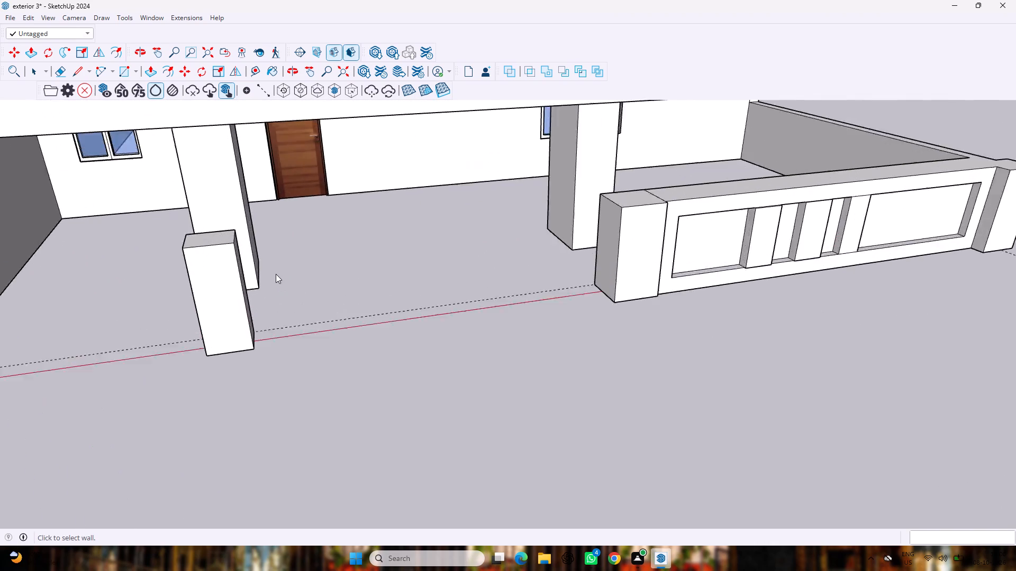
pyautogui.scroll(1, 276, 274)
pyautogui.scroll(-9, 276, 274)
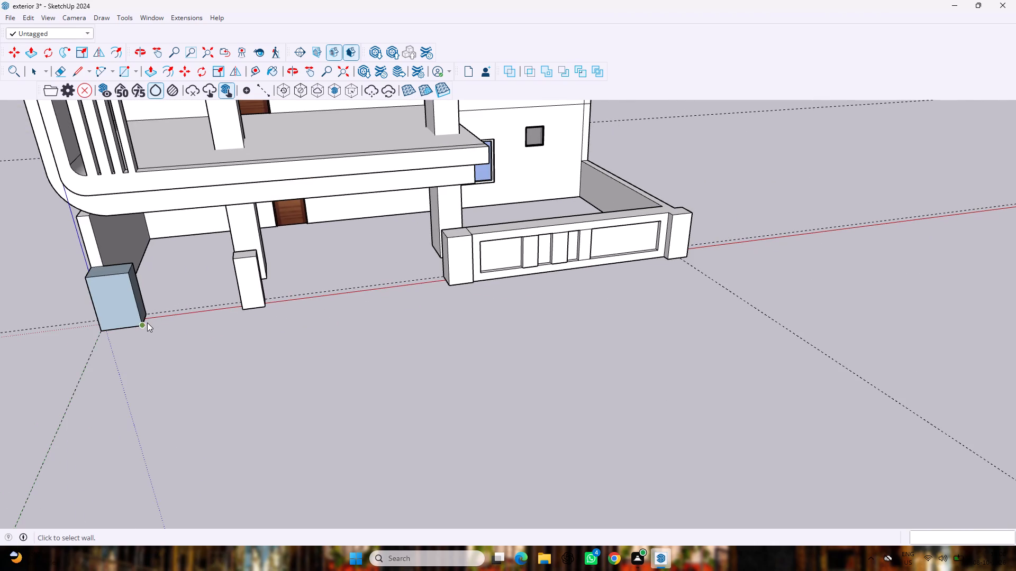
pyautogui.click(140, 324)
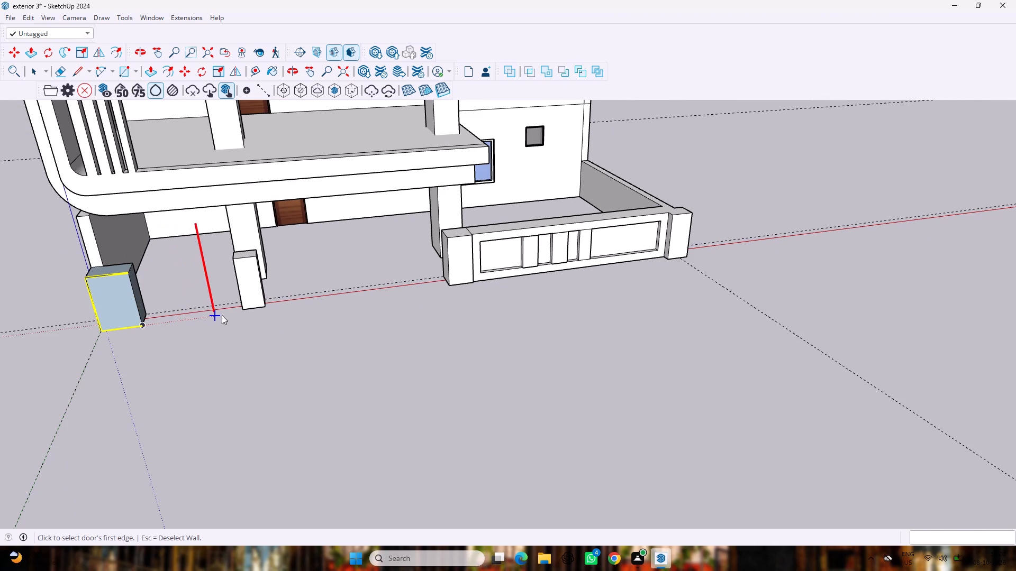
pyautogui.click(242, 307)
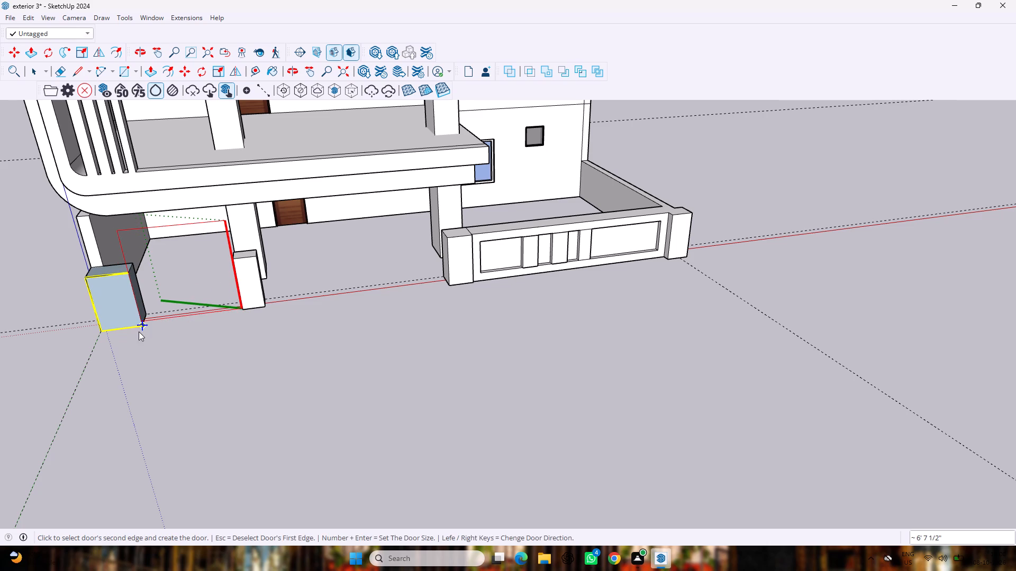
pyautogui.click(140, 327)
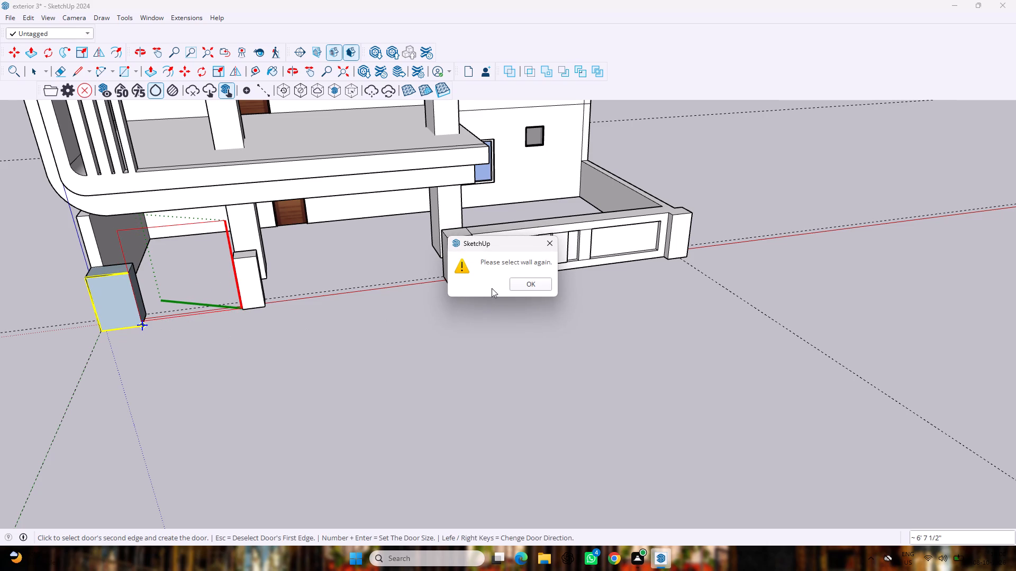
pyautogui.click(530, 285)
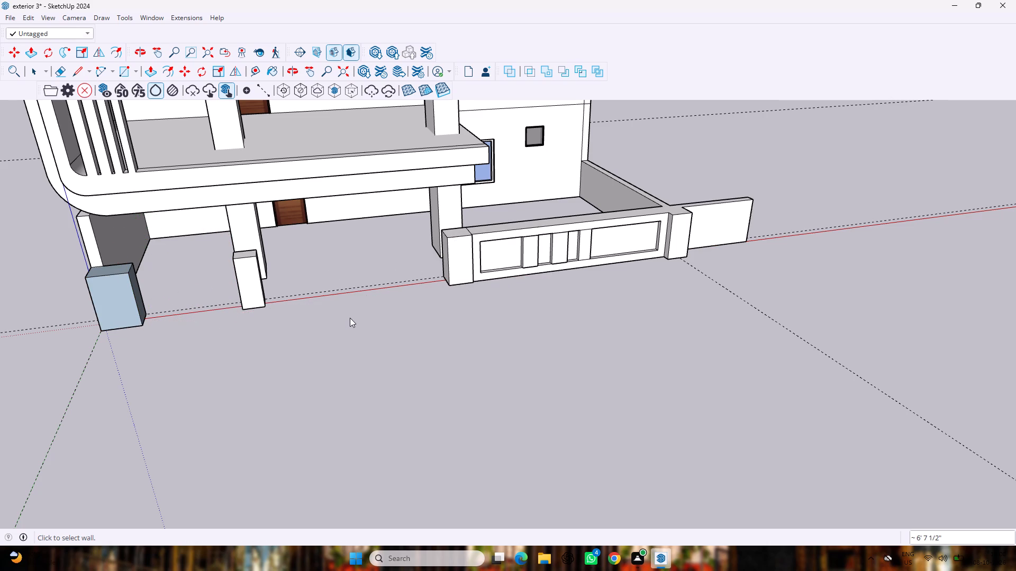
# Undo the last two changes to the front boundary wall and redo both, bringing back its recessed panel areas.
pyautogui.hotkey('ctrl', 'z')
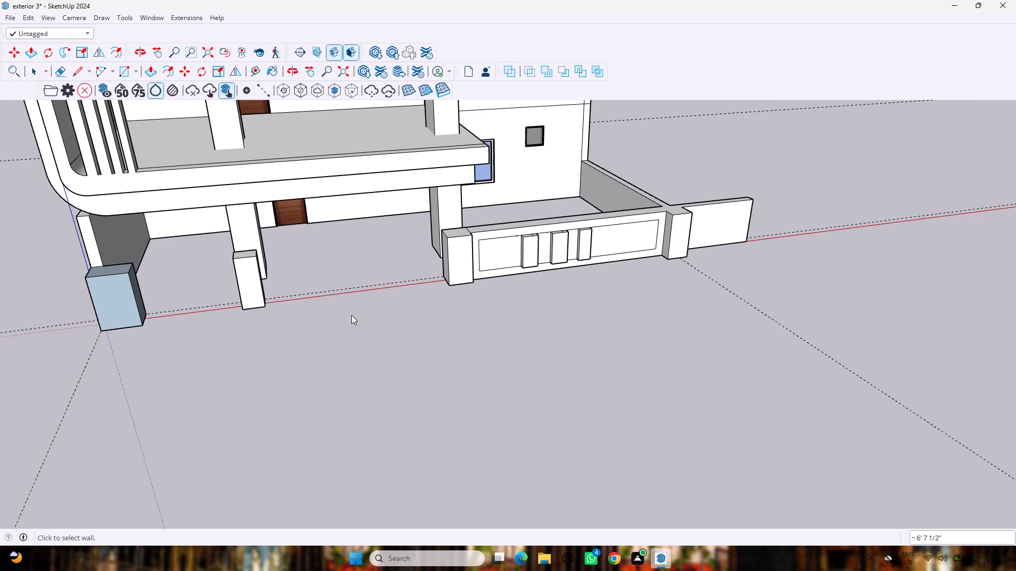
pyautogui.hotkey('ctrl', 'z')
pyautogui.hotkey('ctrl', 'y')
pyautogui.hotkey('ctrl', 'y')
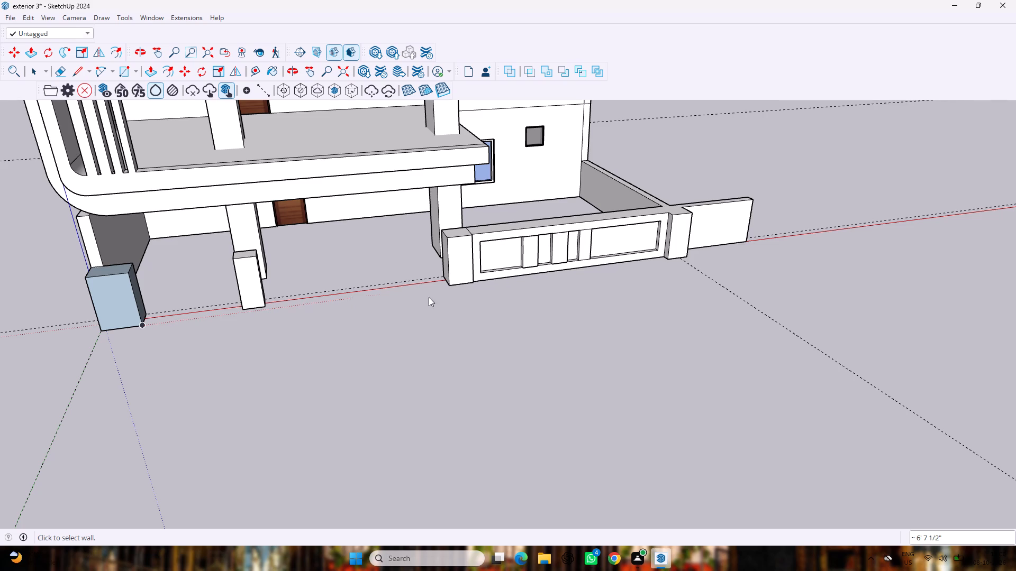
# Redo the removal of the plain wall section beyond the end pillar of the paneled front boundary wall.
pyautogui.hotkey('ctrl', 'y')
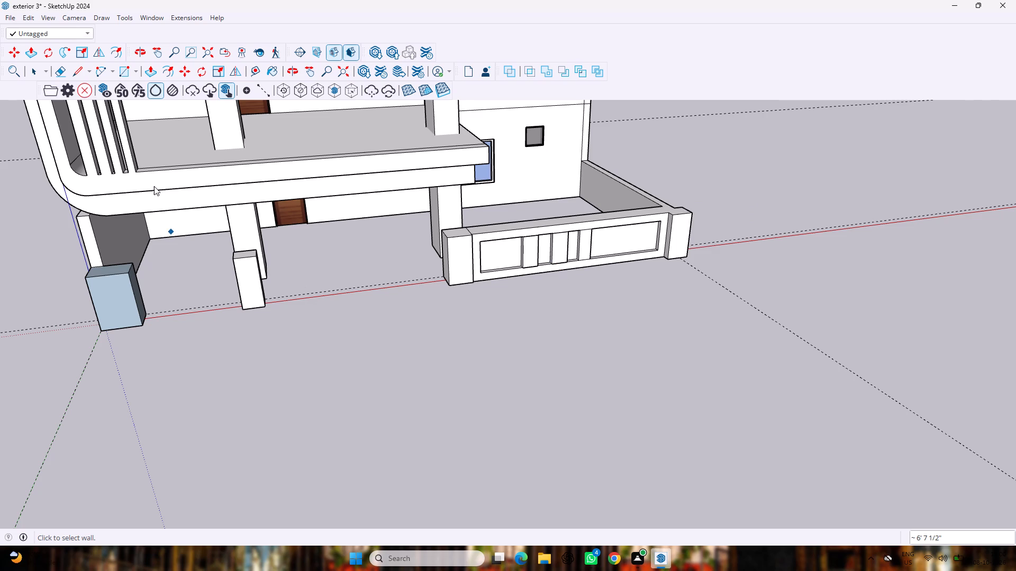
# Search the 3D Warehouse for "paneled door".
pyautogui.click(150, 20)
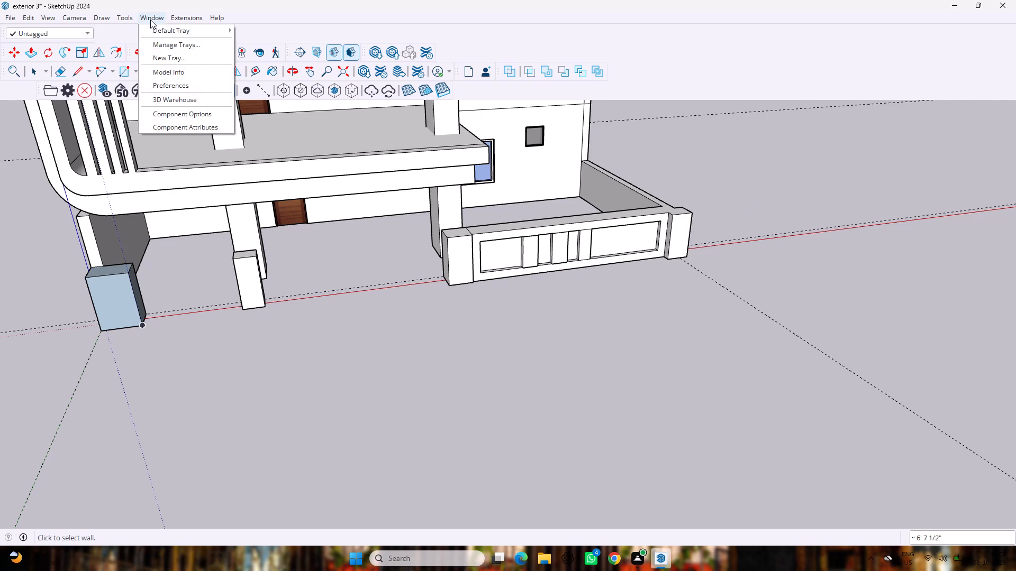
pyautogui.click(158, 99)
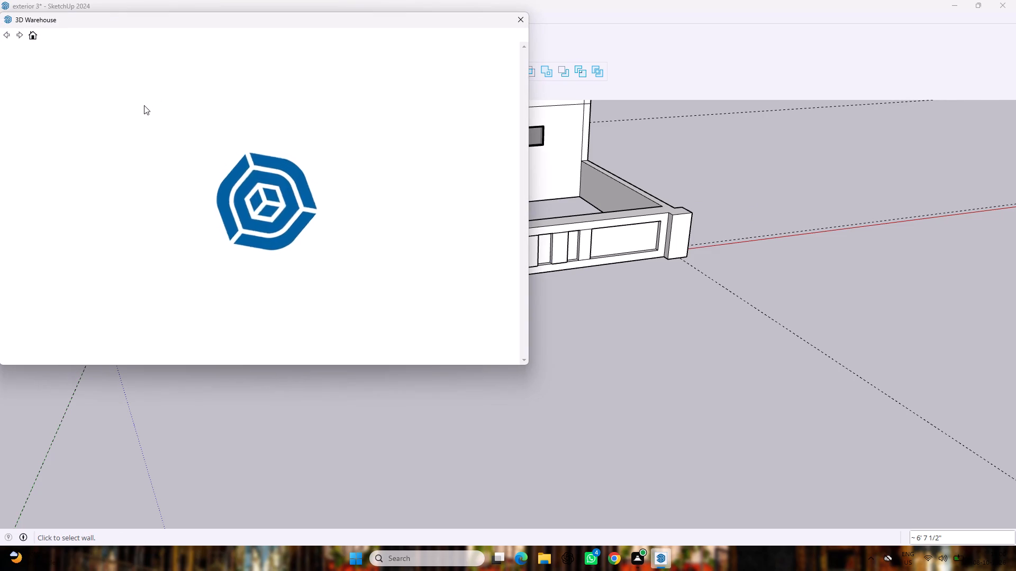
pyautogui.click(156, 63)
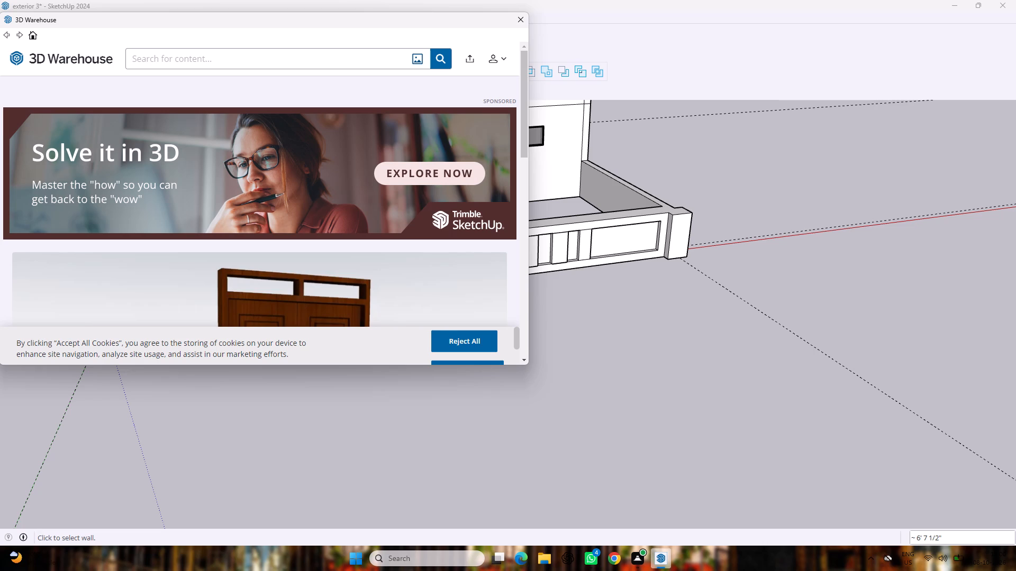
pyautogui.write('panneles')
pyautogui.press('BackSpace')
pyautogui.press('BackSpace')
pyautogui.press('BackSpace')
pyautogui.press('BackSpace')
pyautogui.press('BackSpace')
pyautogui.press('e')
pyautogui.write('led door')
pyautogui.press('Return')
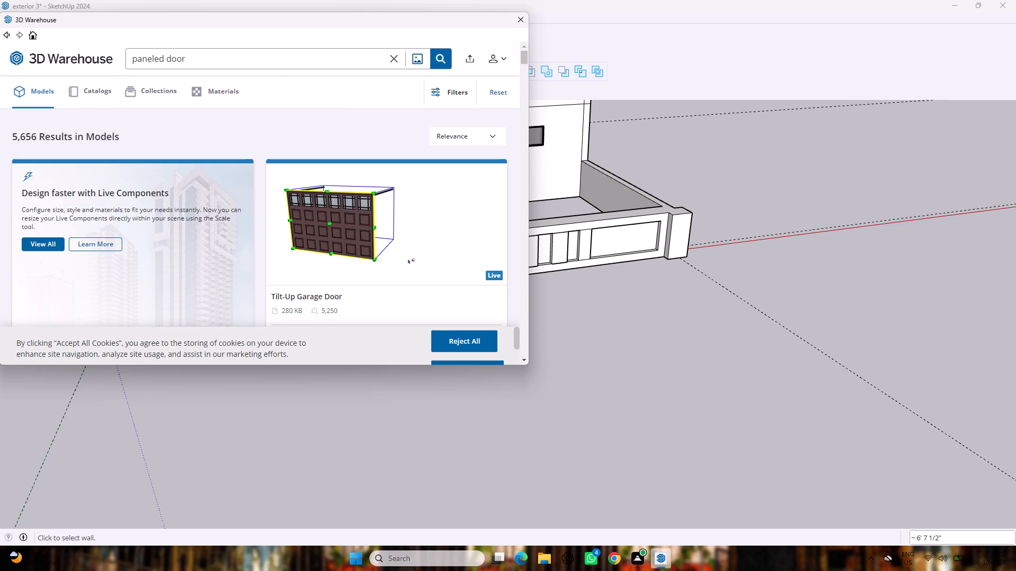
# Browse the collections found for "paneled door" for a suitable paneled gate door.
pyautogui.click(147, 85)
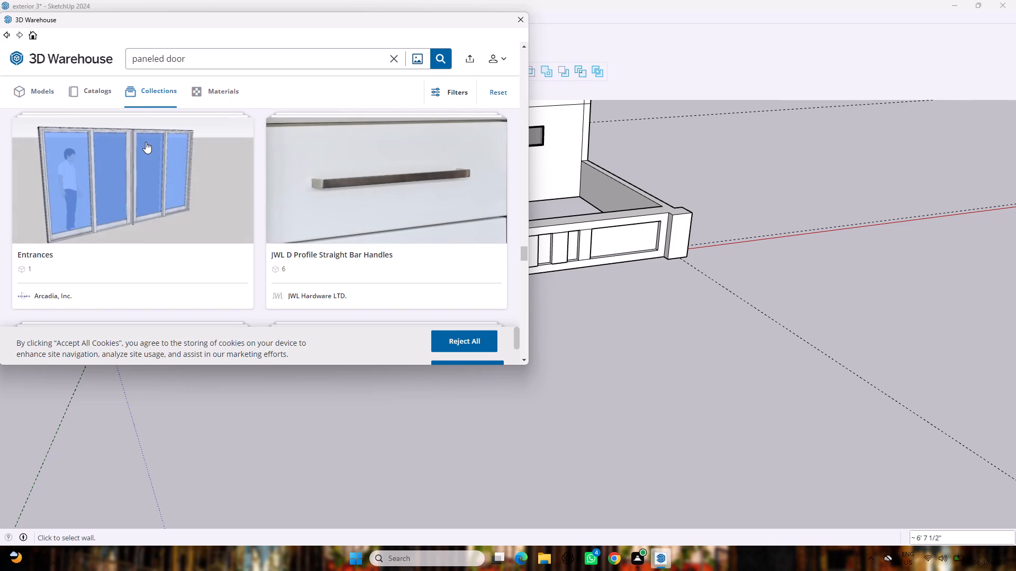
pyautogui.scroll(-9, 146, 142)
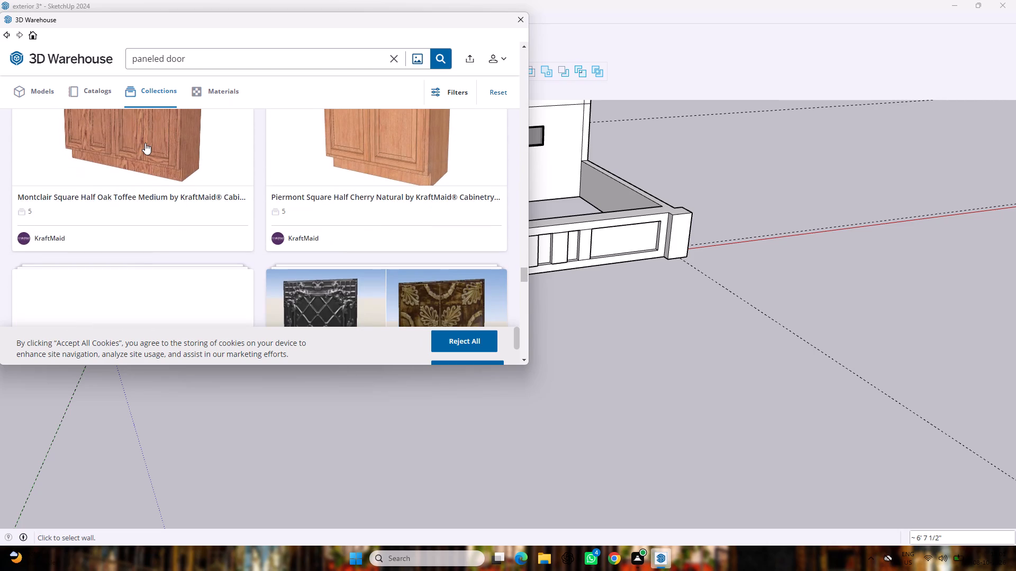
pyautogui.scroll(2, 144, 143)
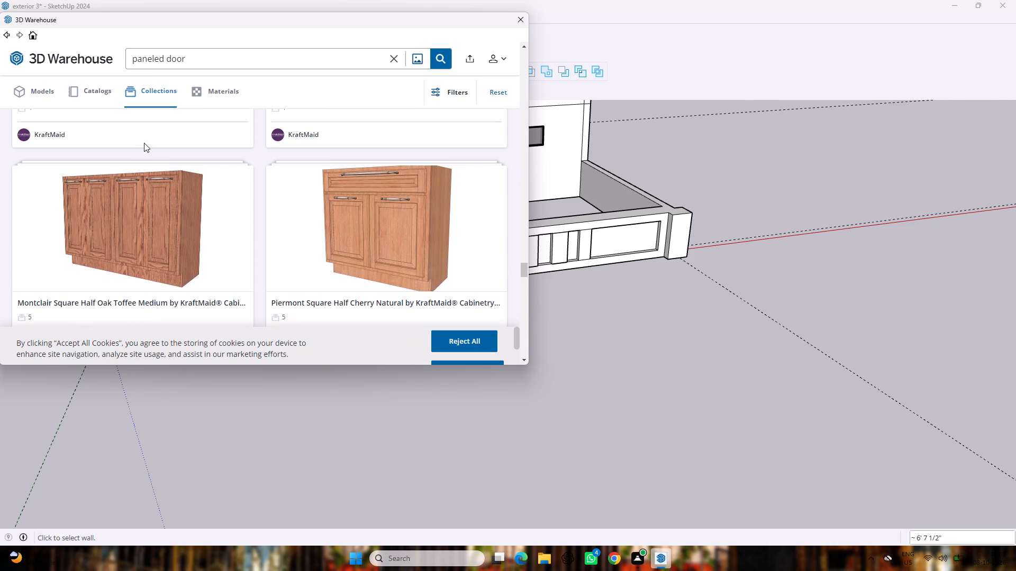
pyautogui.scroll(-7, 144, 143)
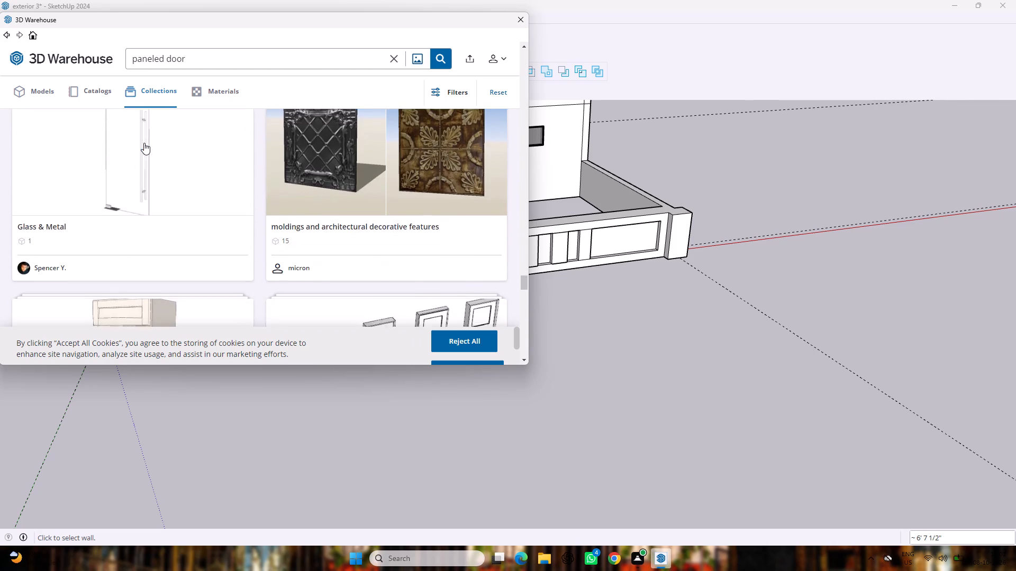
pyautogui.scroll(-7, 144, 143)
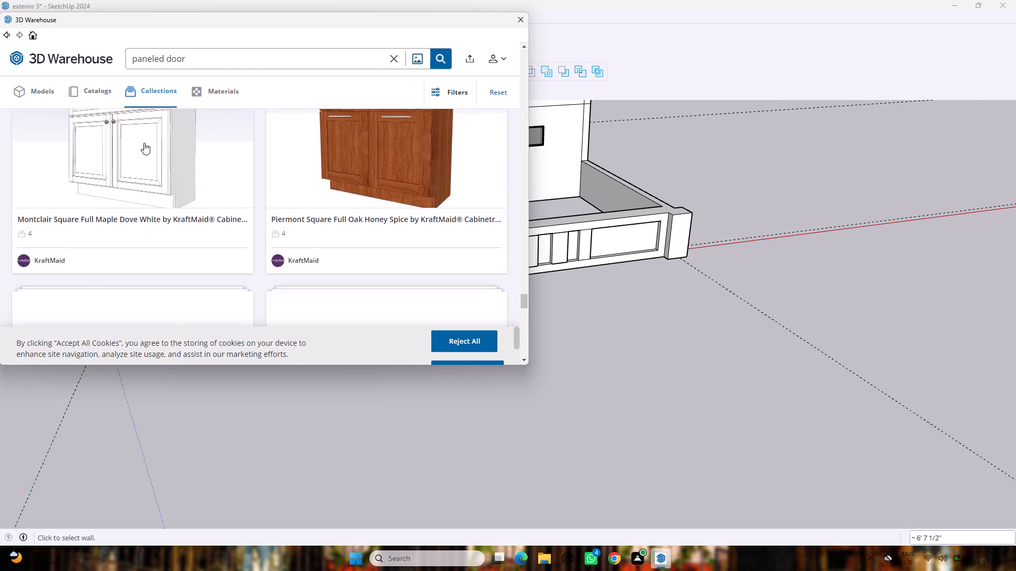
pyautogui.scroll(-9, 144, 143)
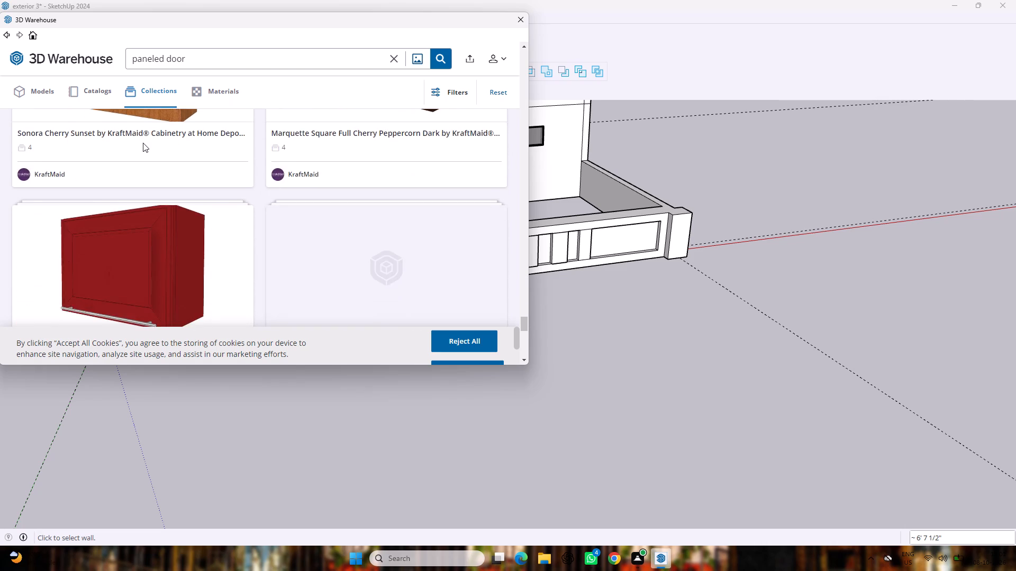
pyautogui.scroll(-10, 143, 143)
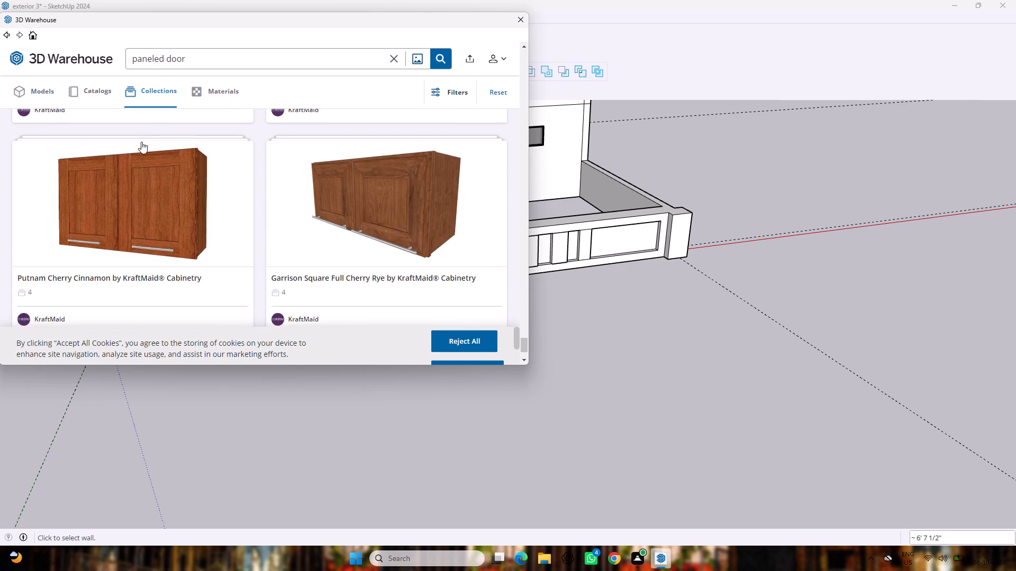
pyautogui.scroll(-1, 141, 142)
# Check the catalogs, and browse the individual models found for "paneled door" for a suitable gate door.
pyautogui.click(97, 87)
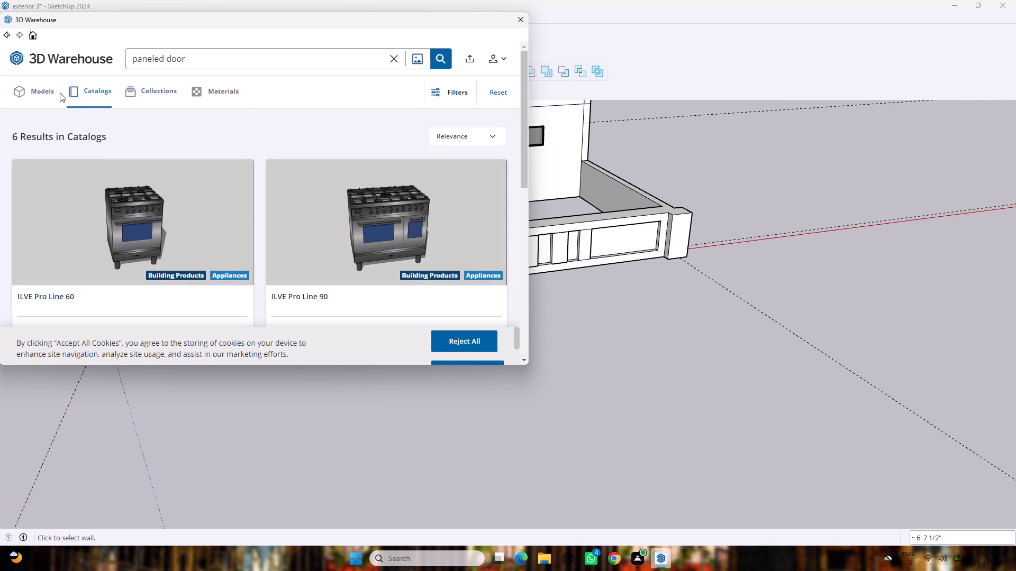
pyautogui.click(44, 92)
pyautogui.scroll(-4, 91, 218)
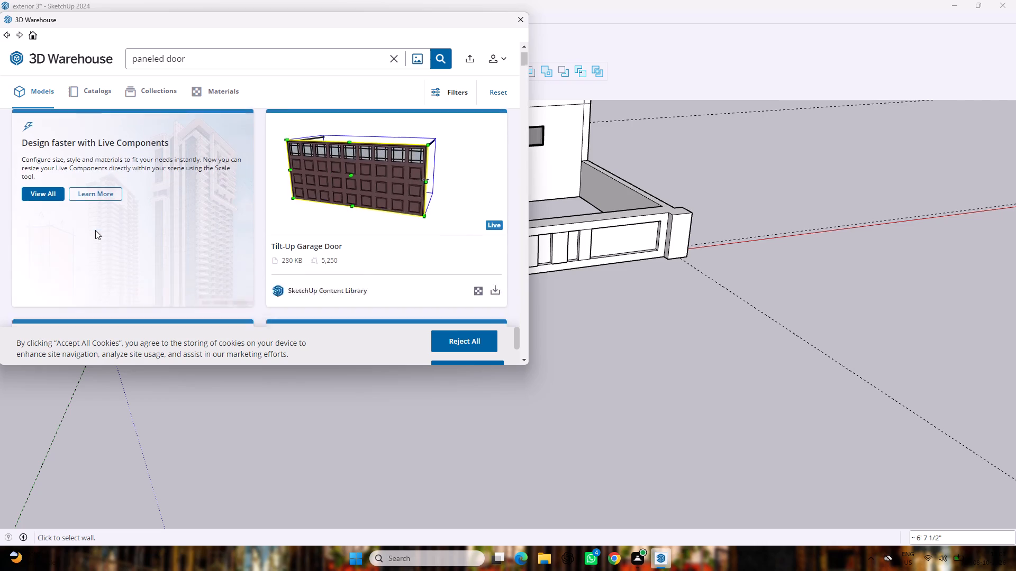
pyautogui.scroll(-14, 95, 230)
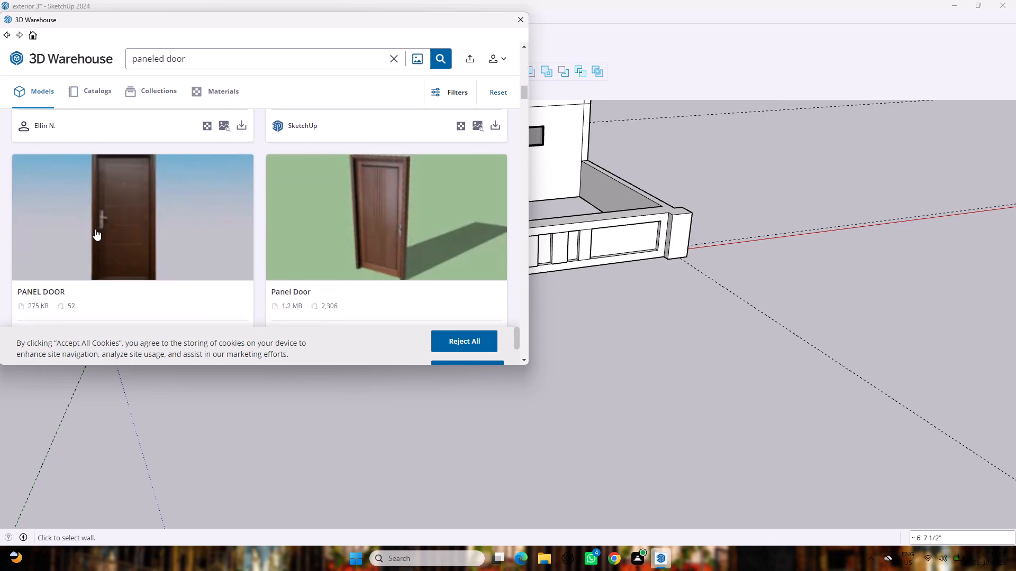
pyautogui.scroll(-11, 95, 229)
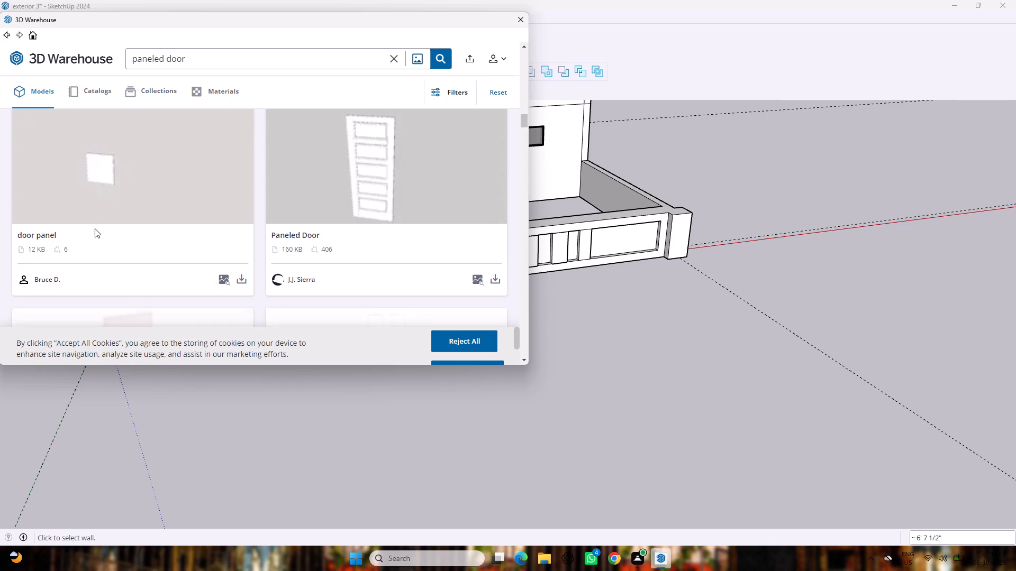
pyautogui.scroll(-10, 95, 228)
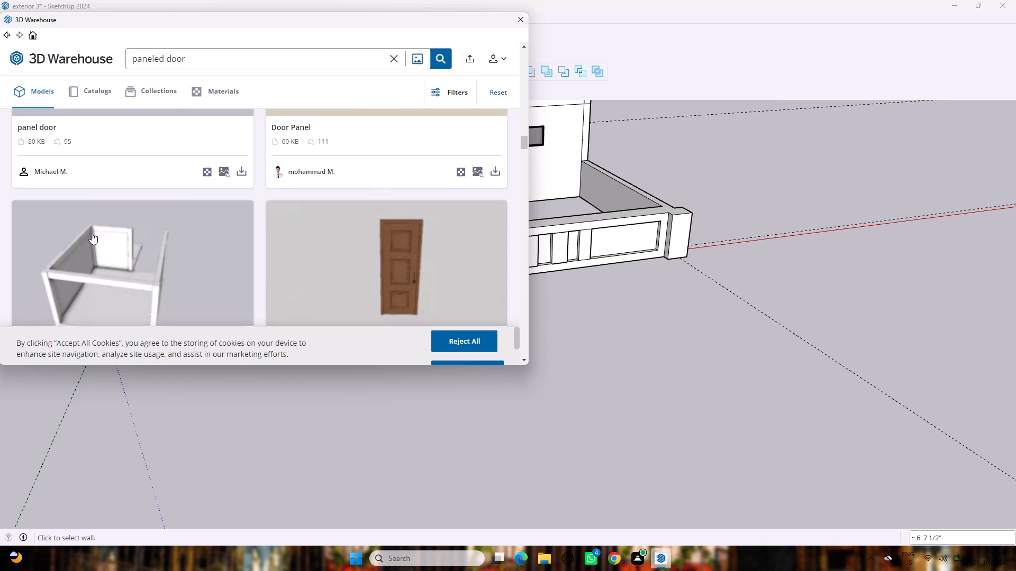
pyautogui.scroll(-8, 92, 233)
pyautogui.scroll(1, 92, 233)
pyautogui.scroll(-3, 92, 233)
pyautogui.scroll(1, 92, 233)
pyautogui.scroll(-6, 92, 233)
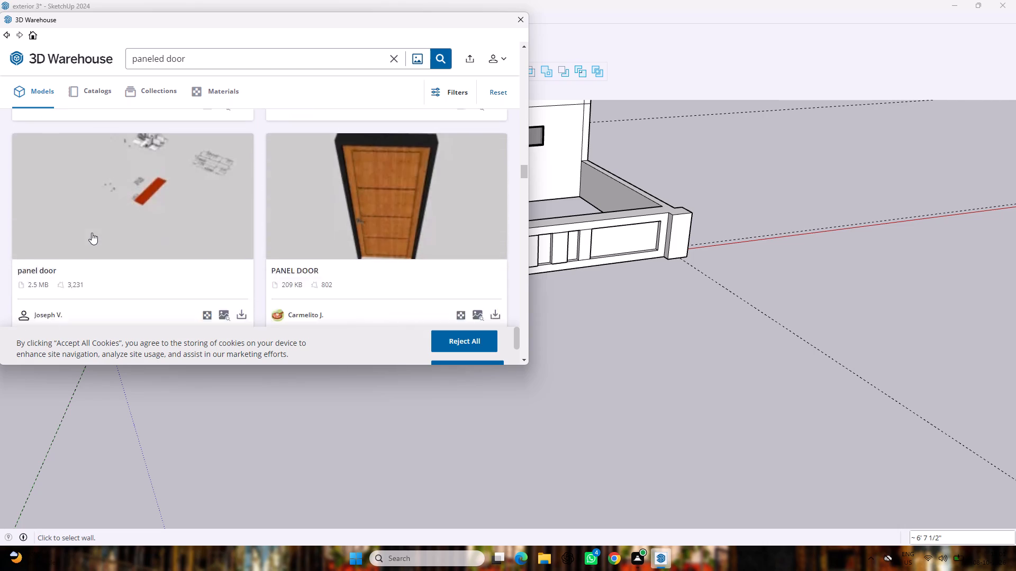
pyautogui.scroll(-3, 92, 233)
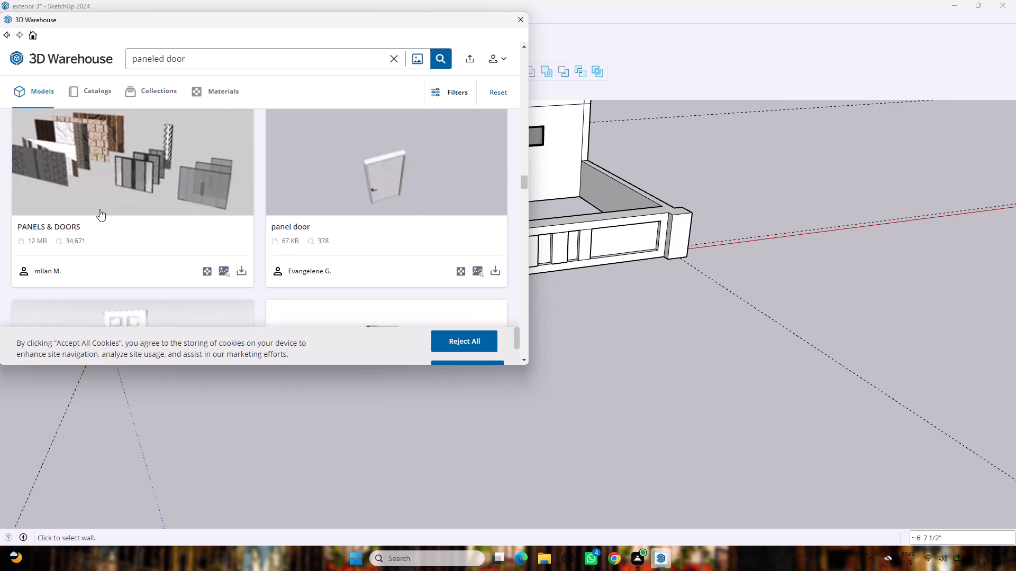
# Review the PANELS & DOORS model in the 3D Warehouse and download it directly into the open house model.
pyautogui.click(99, 209)
pyautogui.scroll(-4, 99, 208)
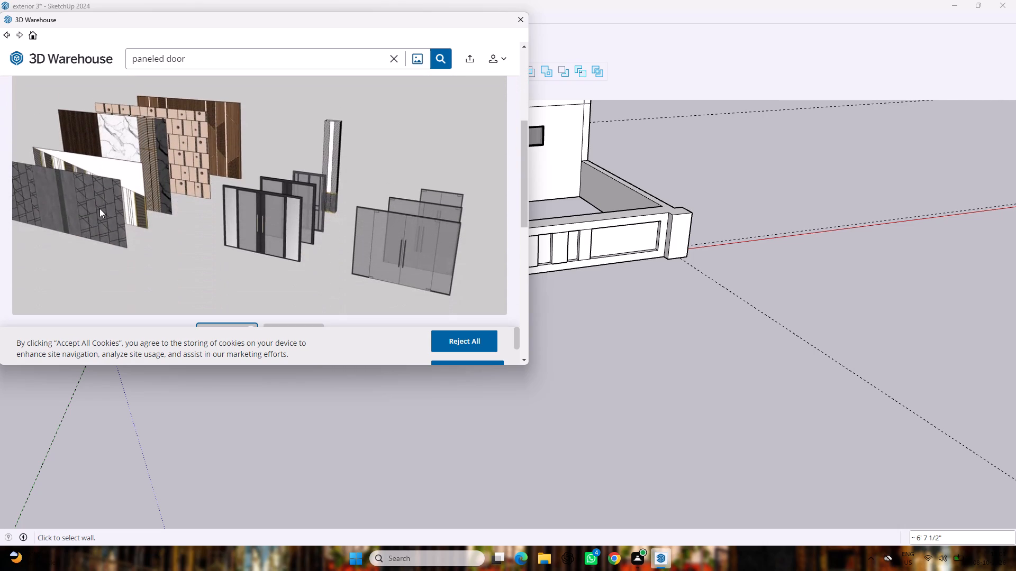
pyautogui.scroll(-4, 99, 208)
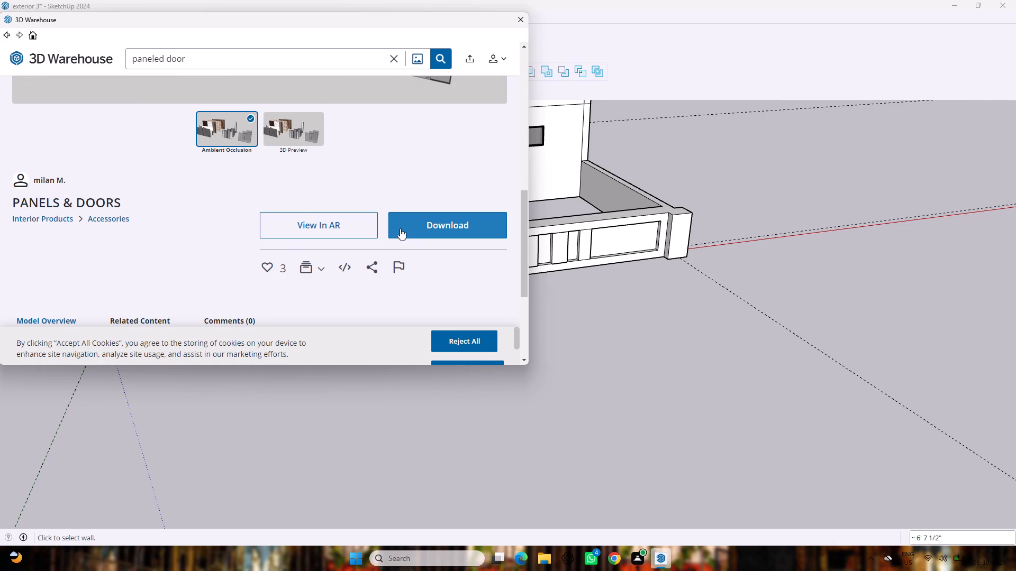
pyautogui.click(394, 226)
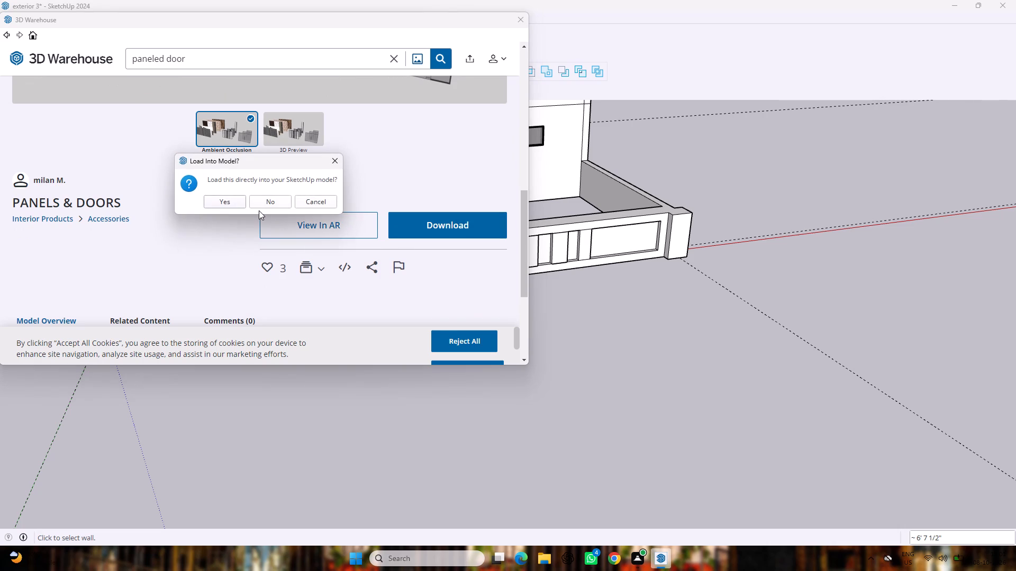
pyautogui.click(228, 201)
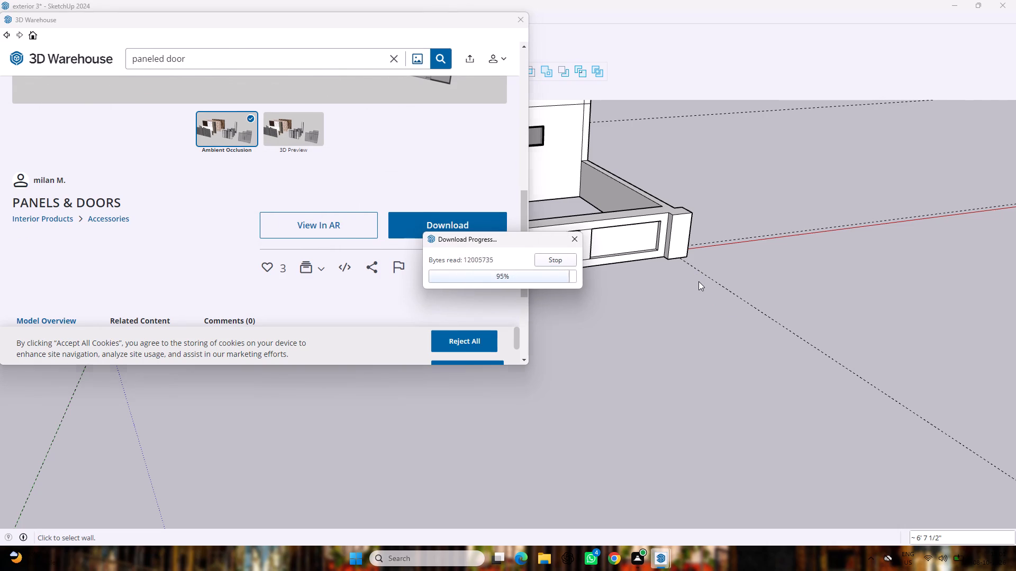
# Place the downloaded panels and doors component on the open ground beyond the end of the front boundary wall.
pyautogui.scroll(-2, 672, 294)
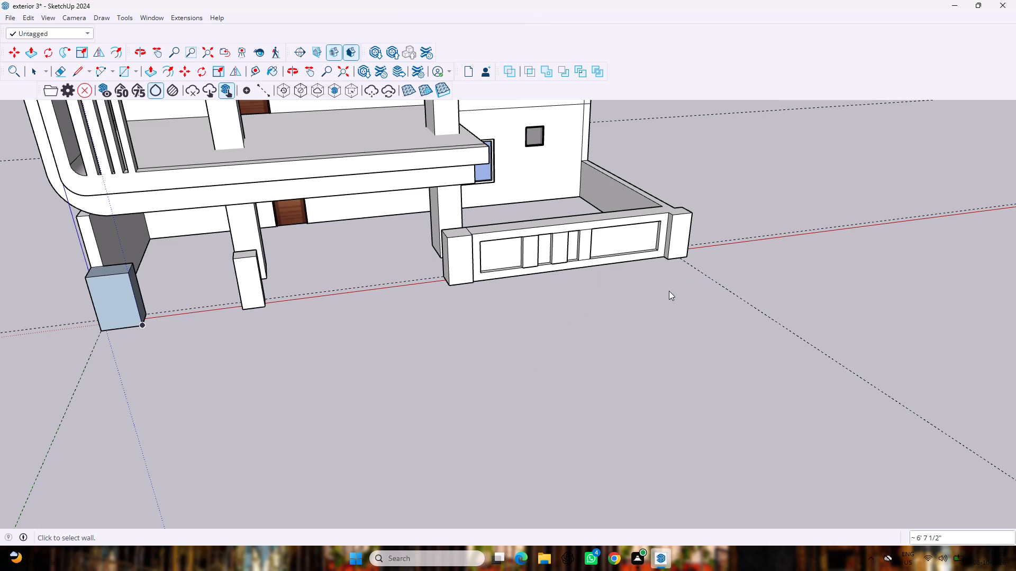
pyautogui.scroll(-1, 666, 287)
pyautogui.click(621, 299)
pyautogui.scroll(-4, 651, 294)
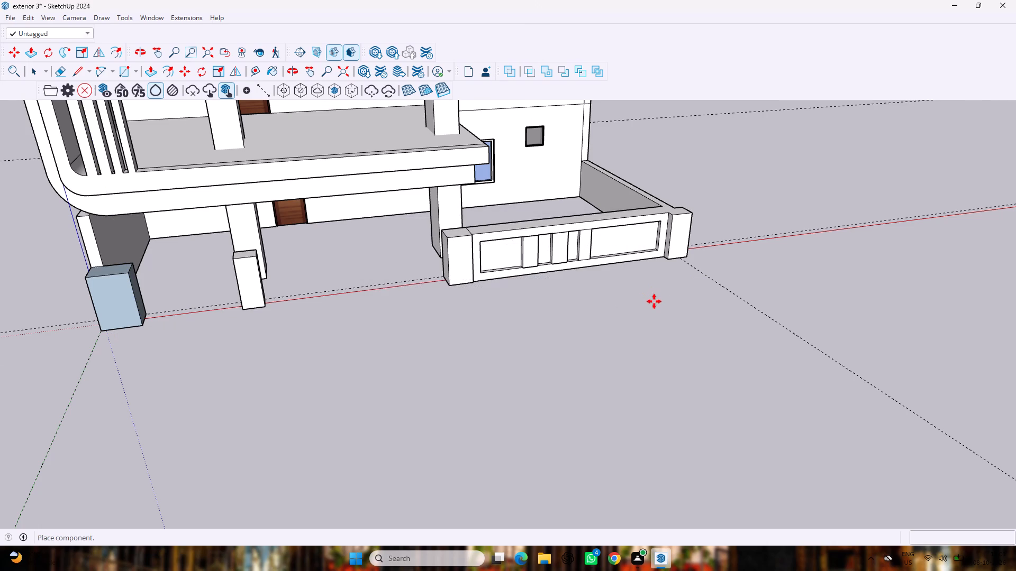
pyautogui.scroll(-4, 654, 301)
pyautogui.scroll(-7, 569, 313)
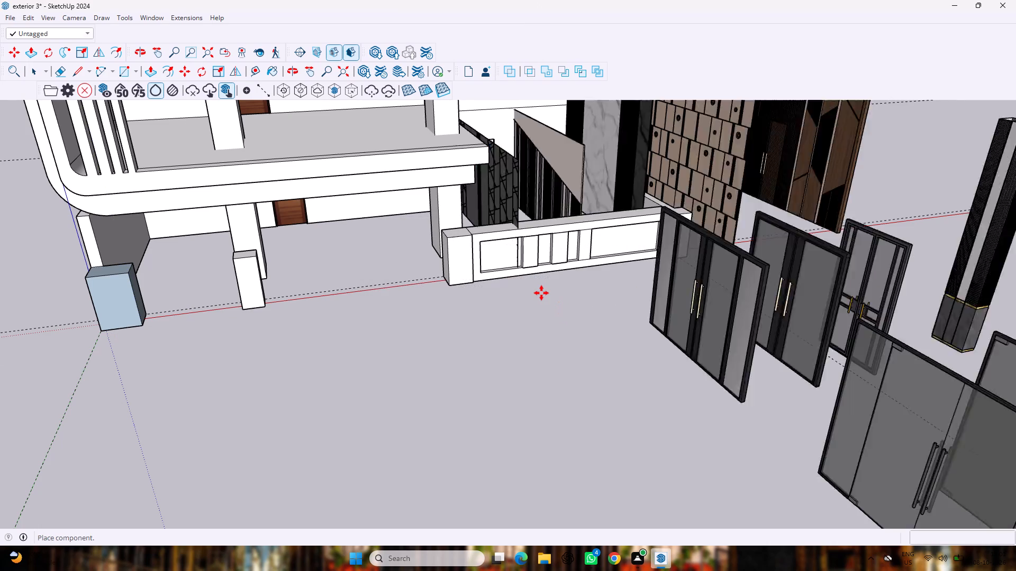
pyautogui.scroll(-9, 542, 293)
pyautogui.click(785, 323)
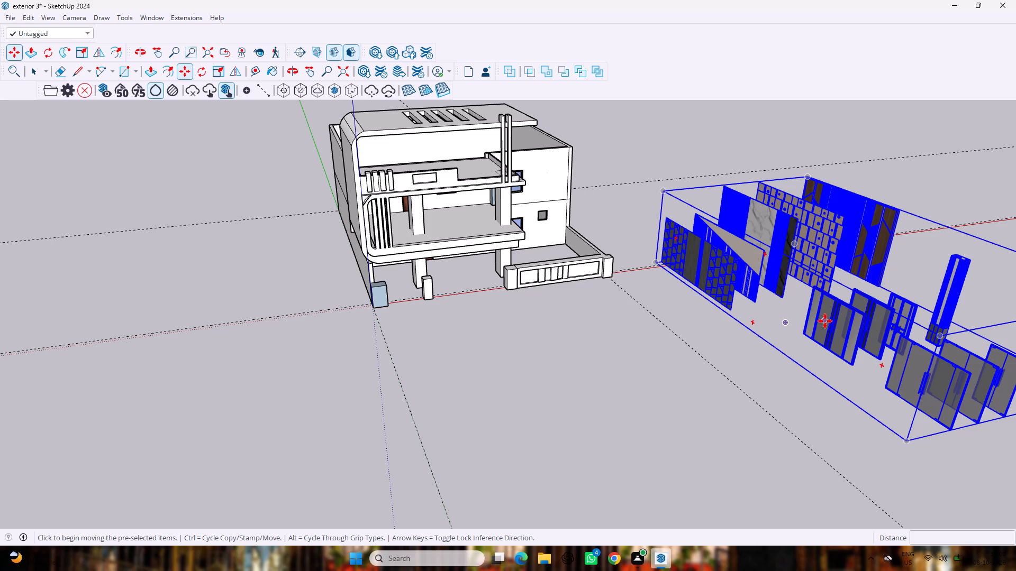
# Explode the placed panels and doors component into its separate panels and doors.
pyautogui.rightClick(802, 348)
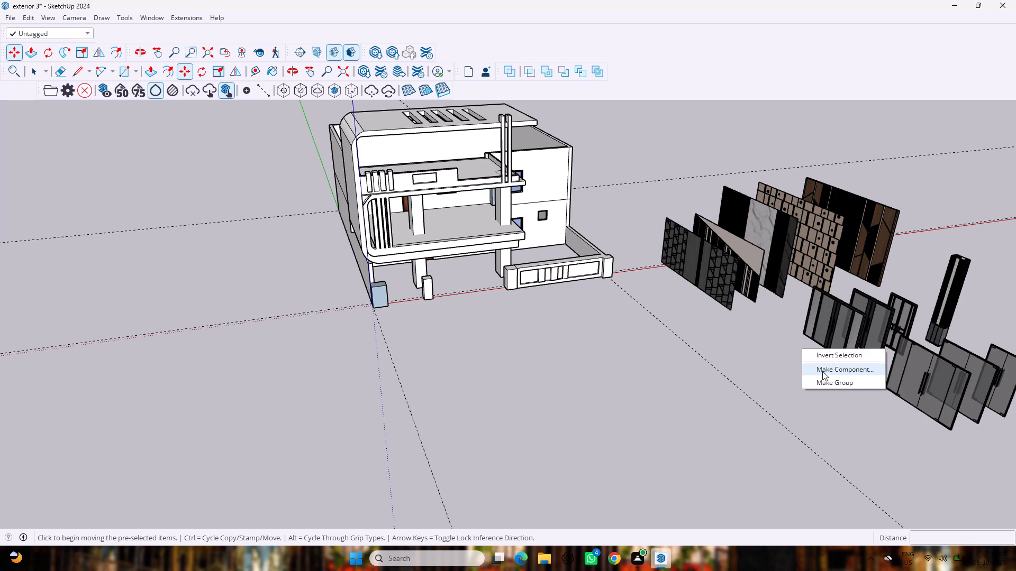
pyautogui.click(808, 280)
pyautogui.rightClick(806, 281)
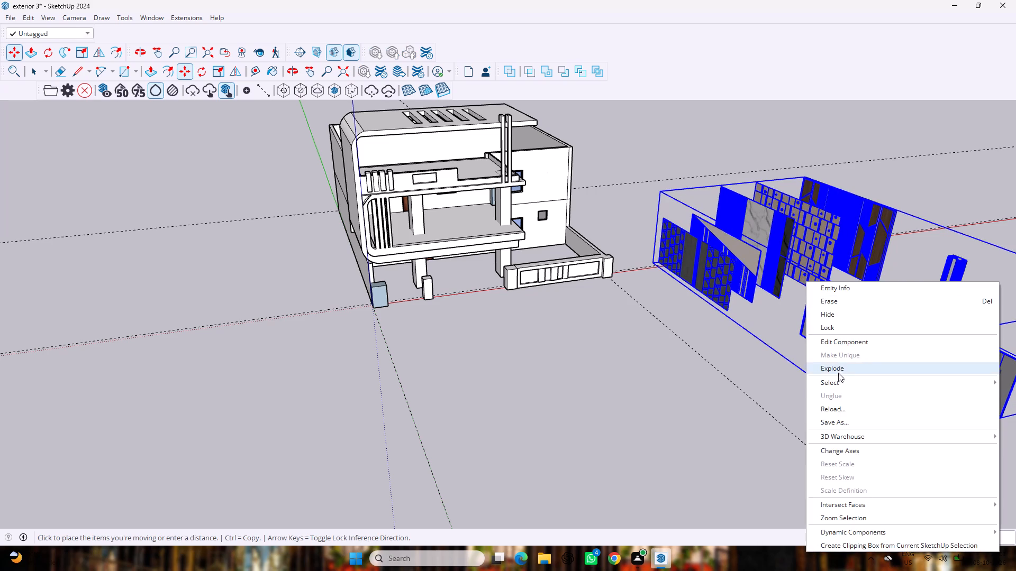
pyautogui.click(840, 363)
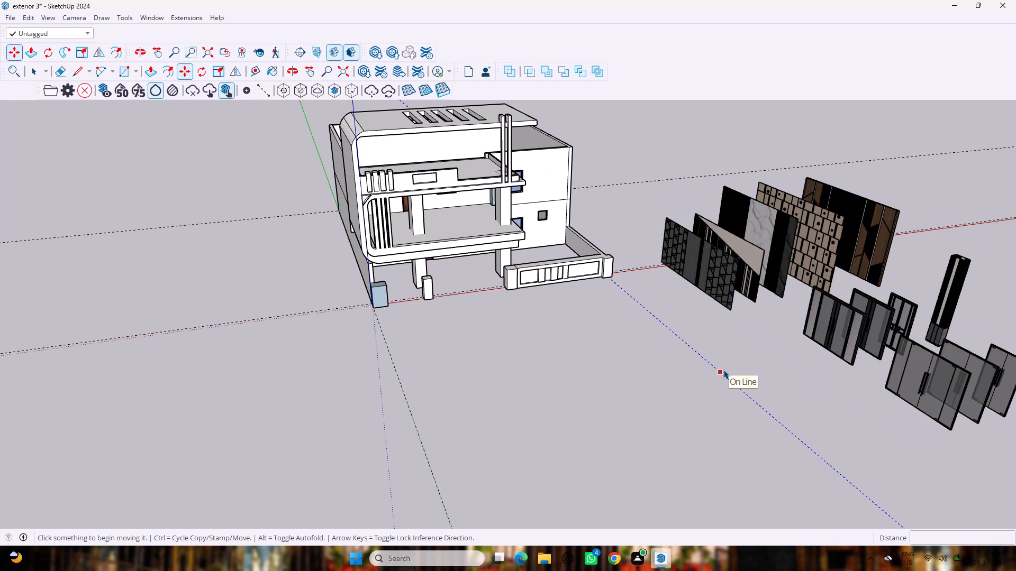
pyautogui.press('space')
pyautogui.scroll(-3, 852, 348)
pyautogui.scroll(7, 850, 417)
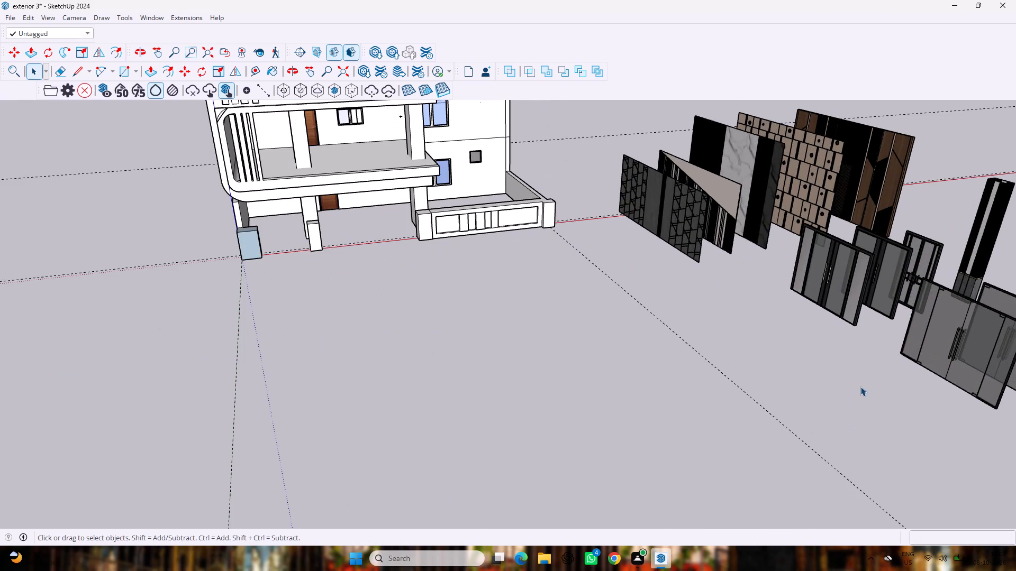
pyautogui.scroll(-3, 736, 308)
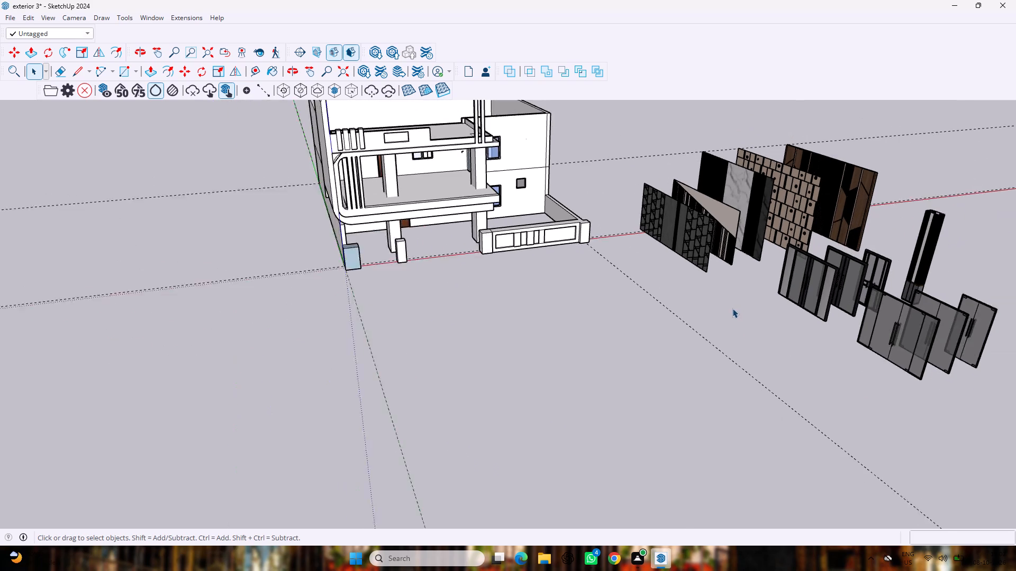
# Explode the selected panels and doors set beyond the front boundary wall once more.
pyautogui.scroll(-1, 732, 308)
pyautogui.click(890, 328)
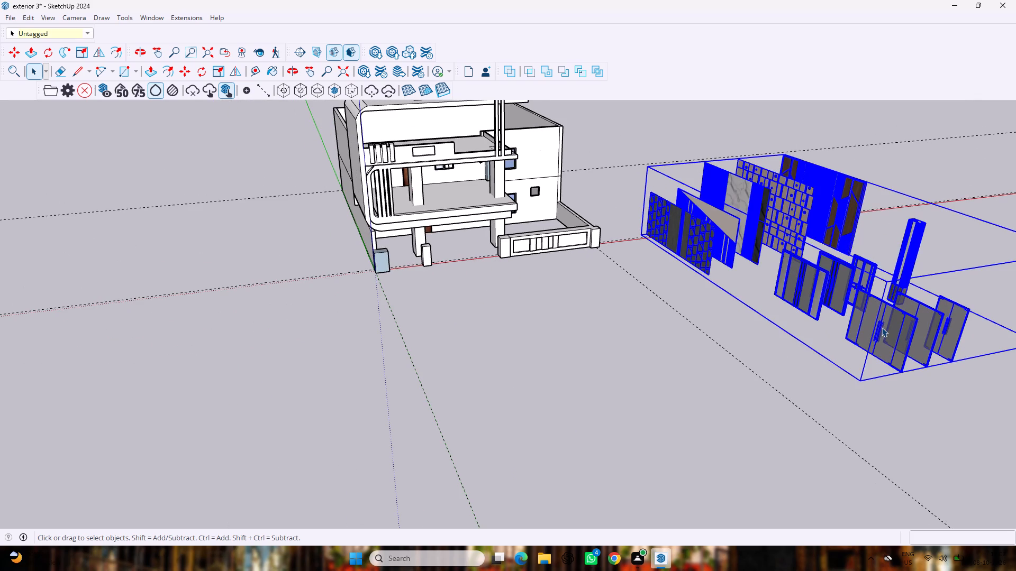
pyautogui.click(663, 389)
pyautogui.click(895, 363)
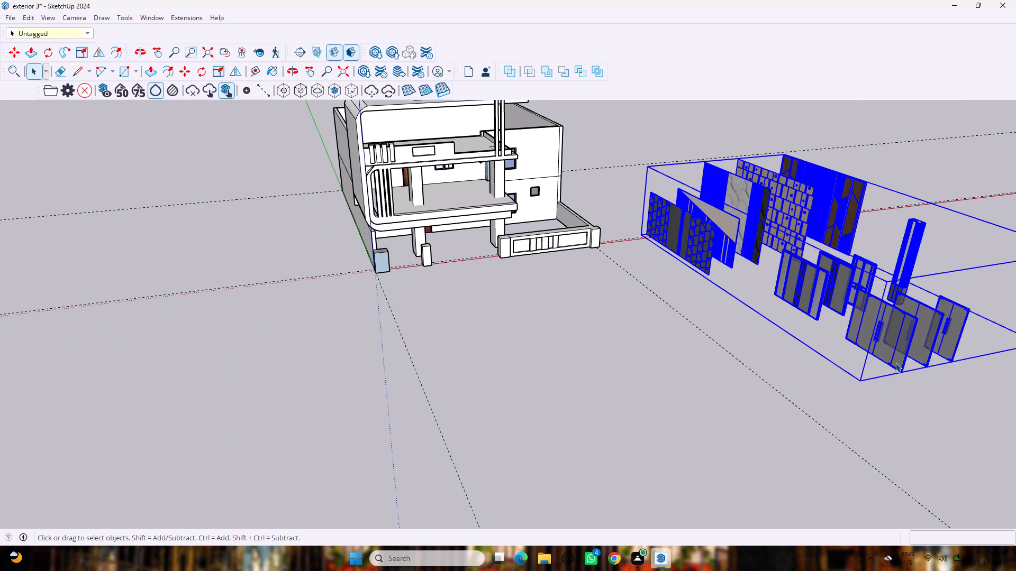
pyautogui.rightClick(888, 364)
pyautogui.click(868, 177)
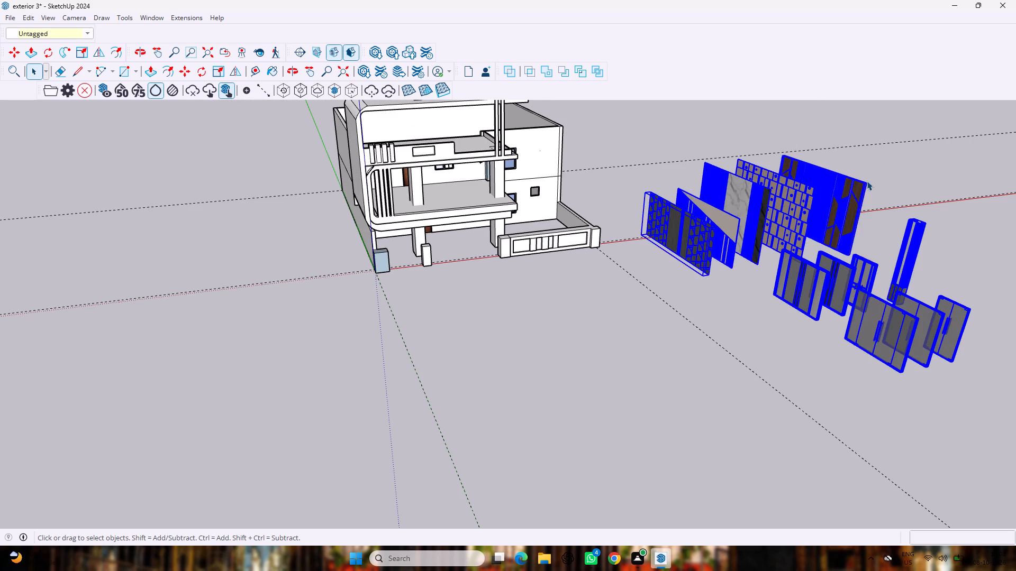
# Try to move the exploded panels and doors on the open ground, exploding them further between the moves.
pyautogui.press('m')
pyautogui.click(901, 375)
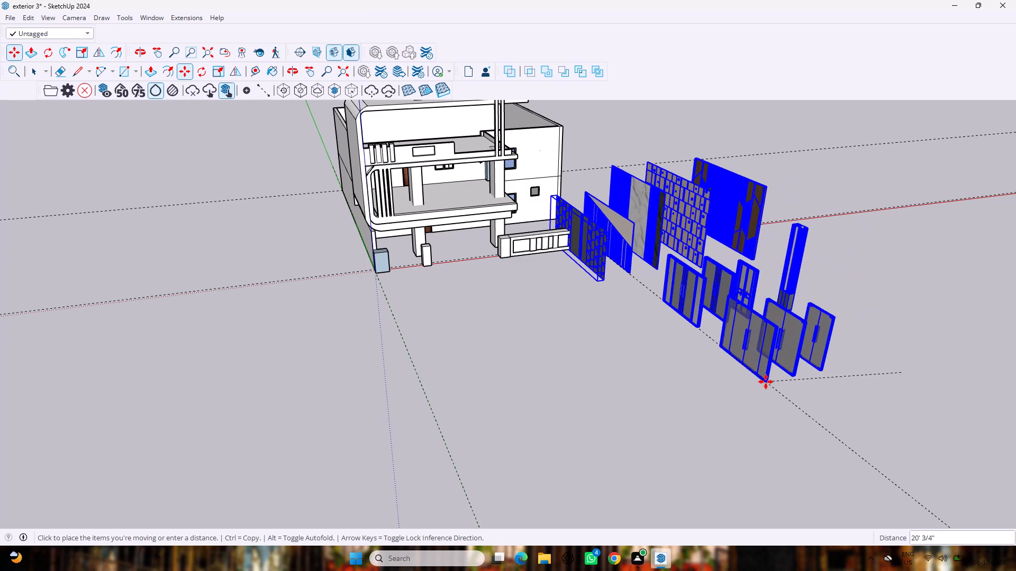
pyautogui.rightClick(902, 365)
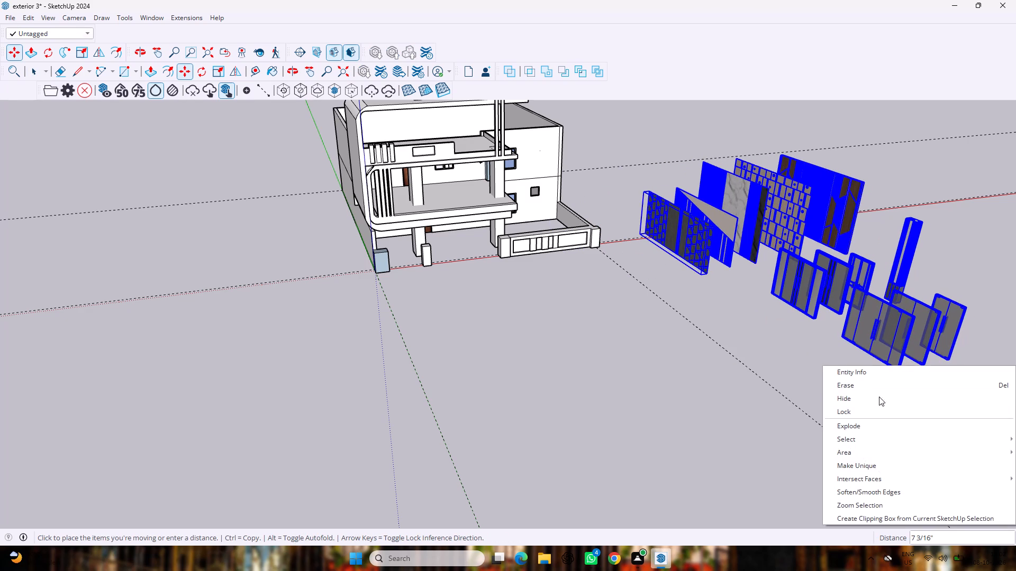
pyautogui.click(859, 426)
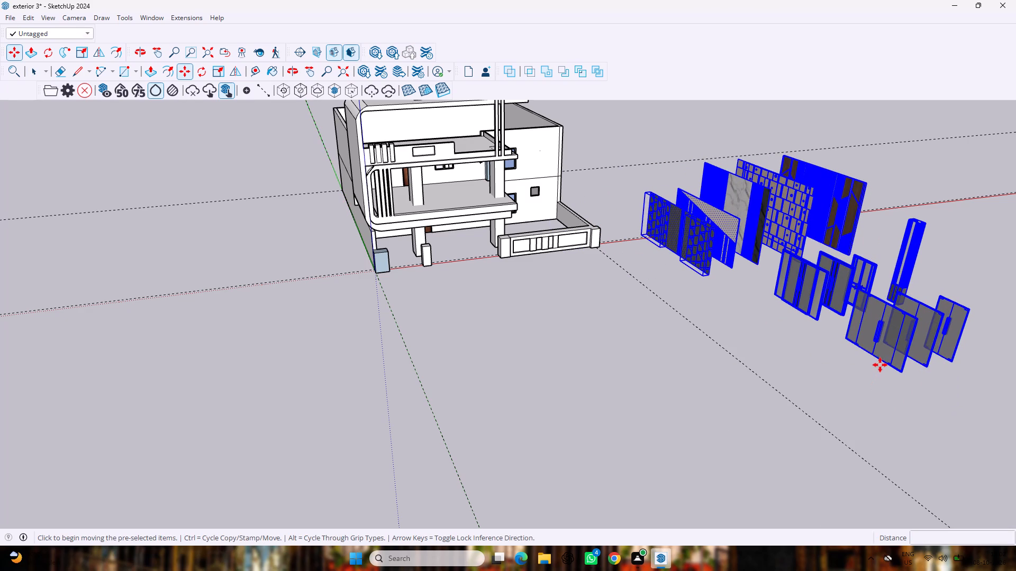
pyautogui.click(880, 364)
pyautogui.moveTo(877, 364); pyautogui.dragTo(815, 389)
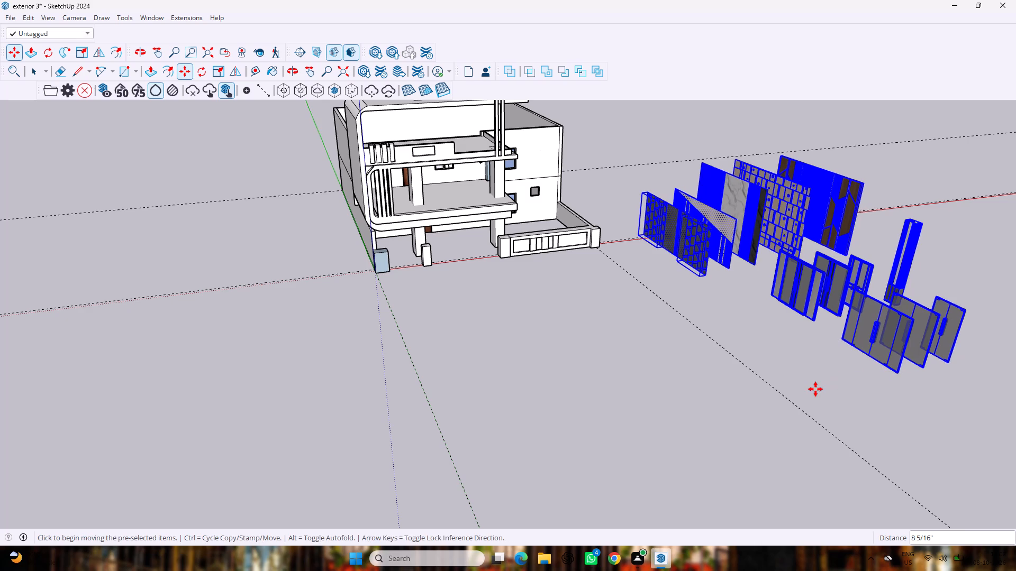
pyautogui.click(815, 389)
# Undo the moves, explodes and placement of the imported panels and doors so the set is removed from the model.
pyautogui.hotkey('ctrl', 'z')
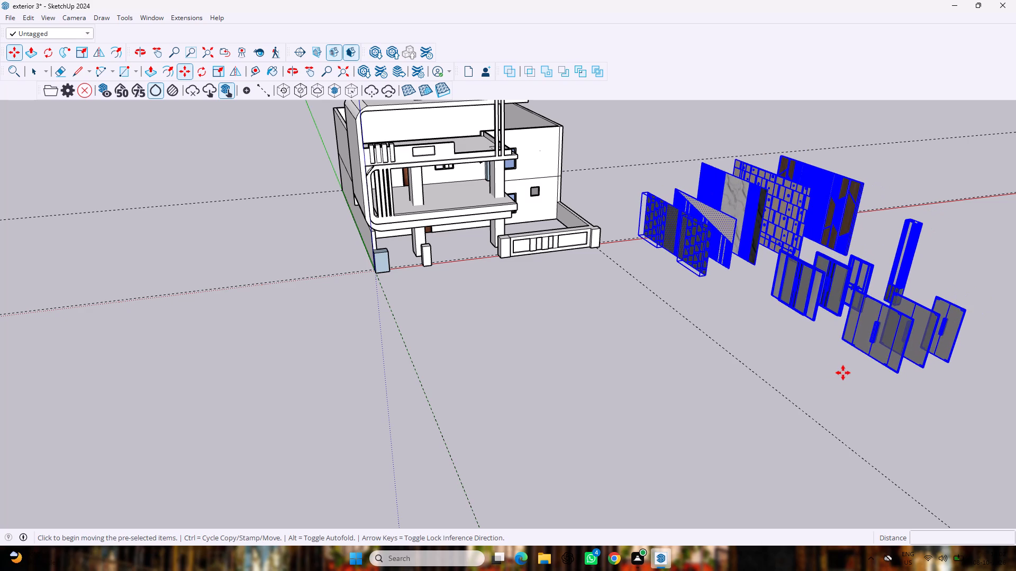
pyautogui.hotkey('ctrl', 'z')
pyautogui.hotkey('ctrl', 'z')
pyautogui.hotkey('ctrl', 'z')
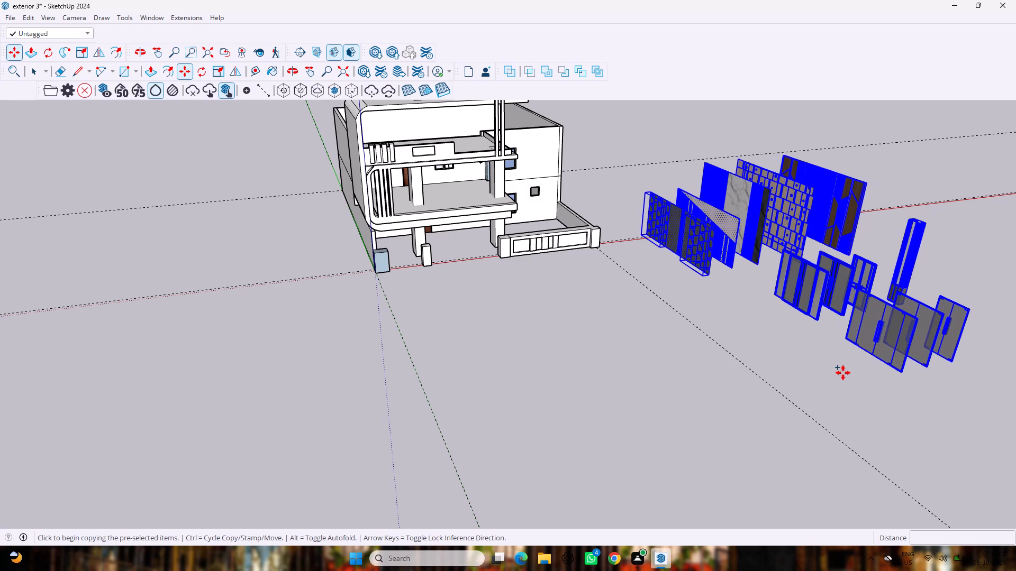
pyautogui.hotkey('ctrl', 'z')
pyautogui.hotkey('ctrl', 'z')
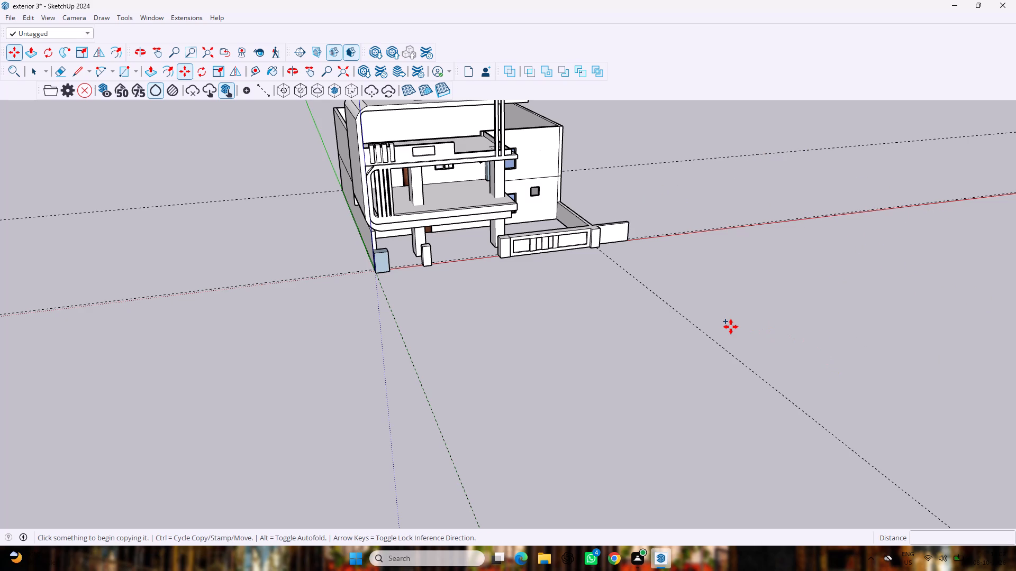
pyautogui.hotkey('ctrl', 'y')
pyautogui.press('space')
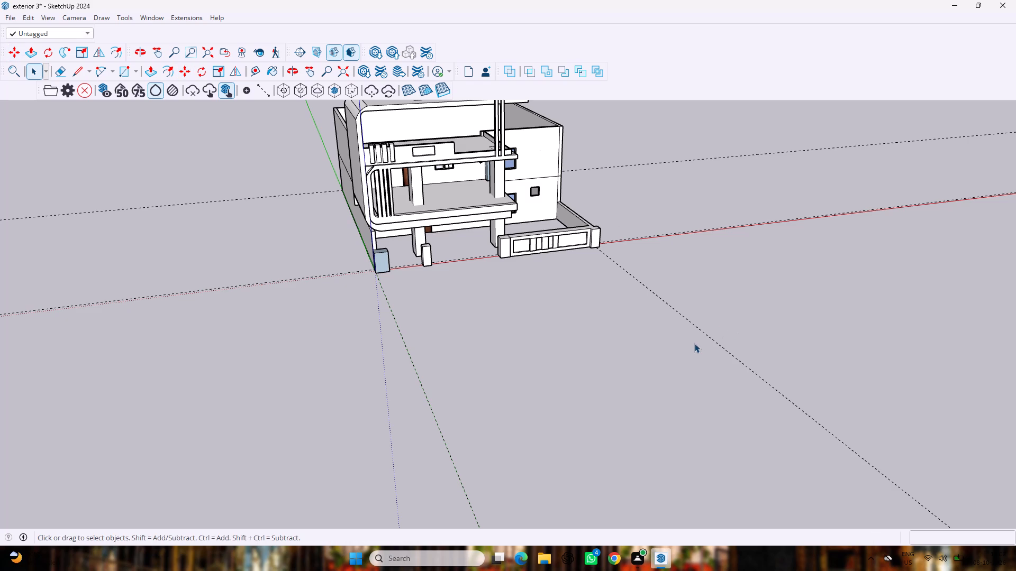
# Open the 3D Warehouse again and search it for "paneled door".
pyautogui.click(177, 19)
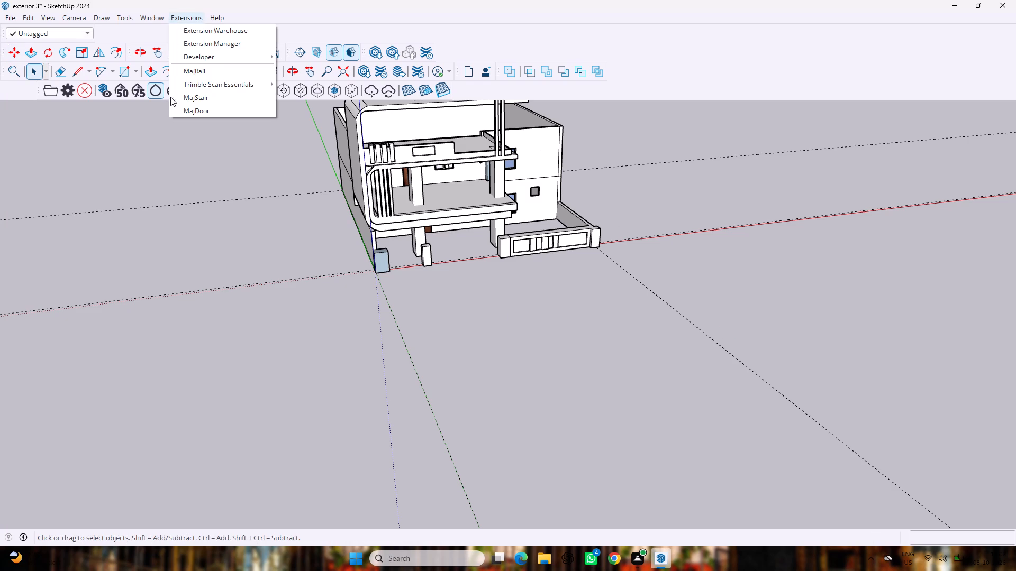
pyautogui.click(164, 15)
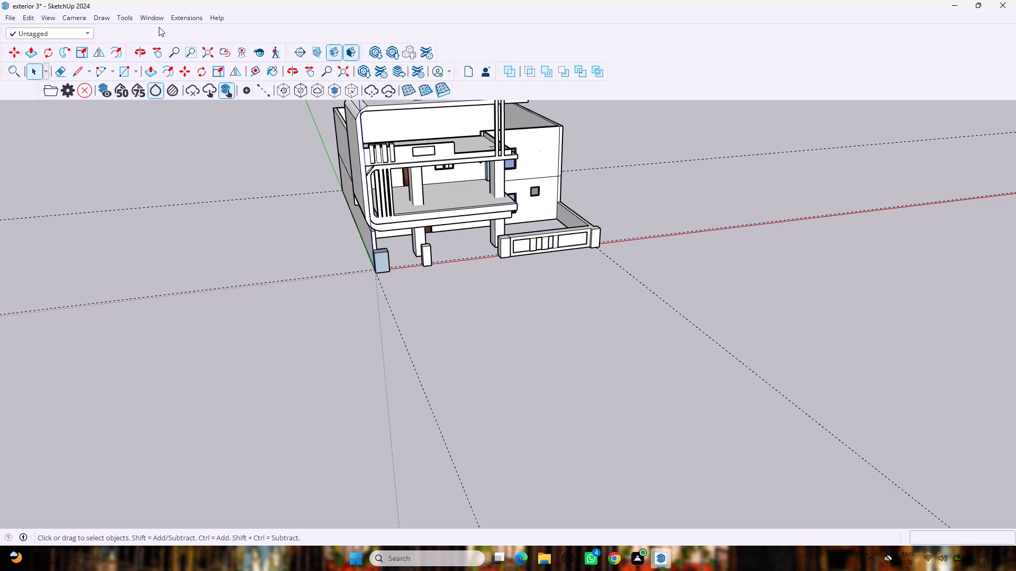
pyautogui.click(161, 13)
pyautogui.click(171, 97)
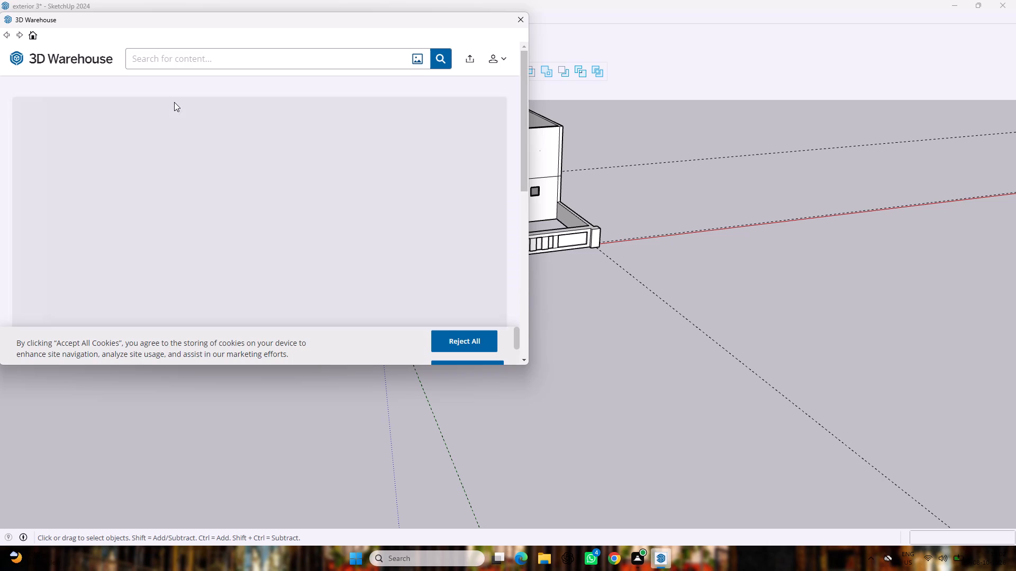
pyautogui.click(229, 70)
pyautogui.click(232, 59)
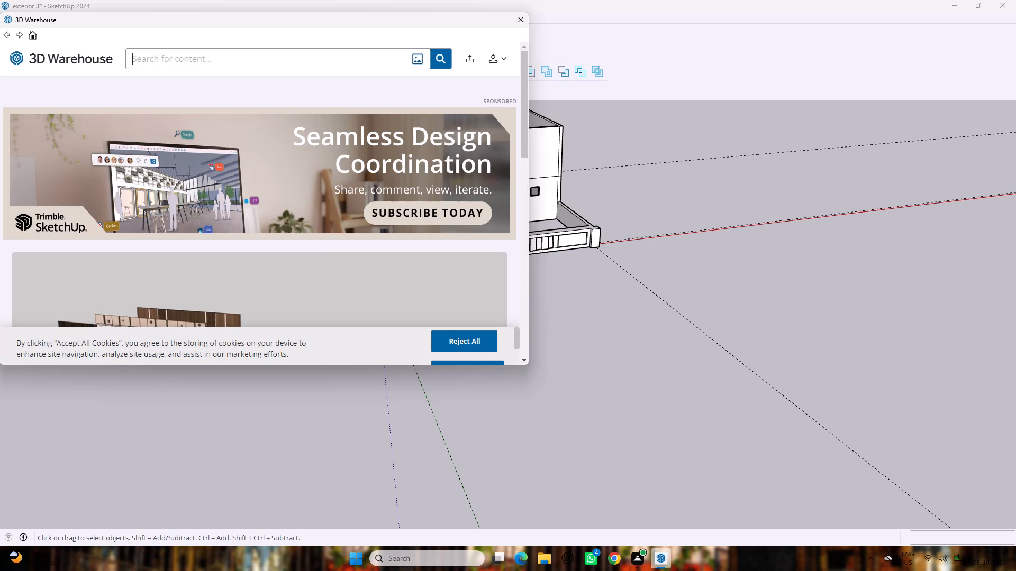
pyautogui.write('pa')
pyautogui.write('neled door')
pyautogui.press('Return')
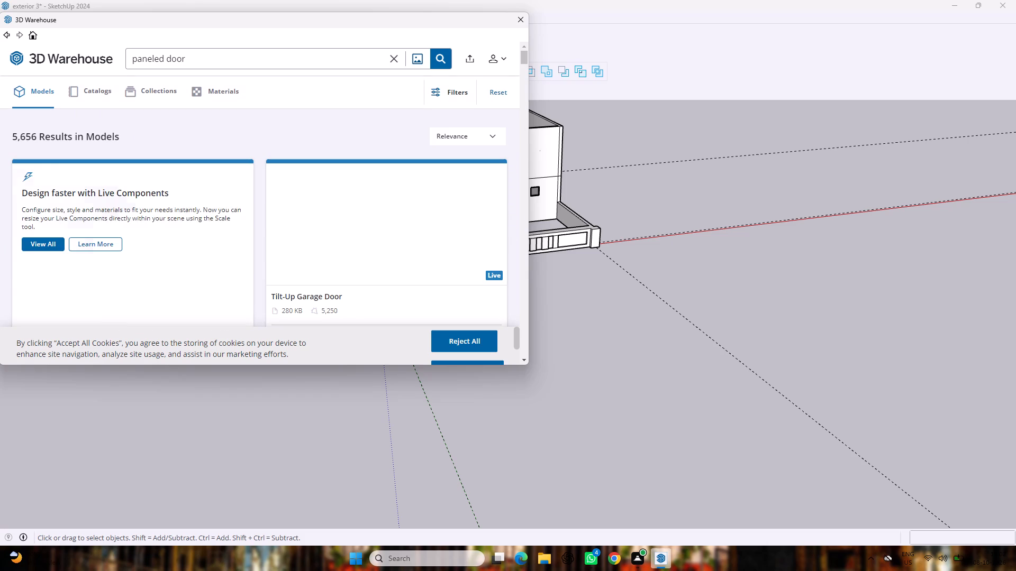
# Browse the first batch of "paneled door" models for one that suits the front gate.
pyautogui.scroll(-1, 228, 67)
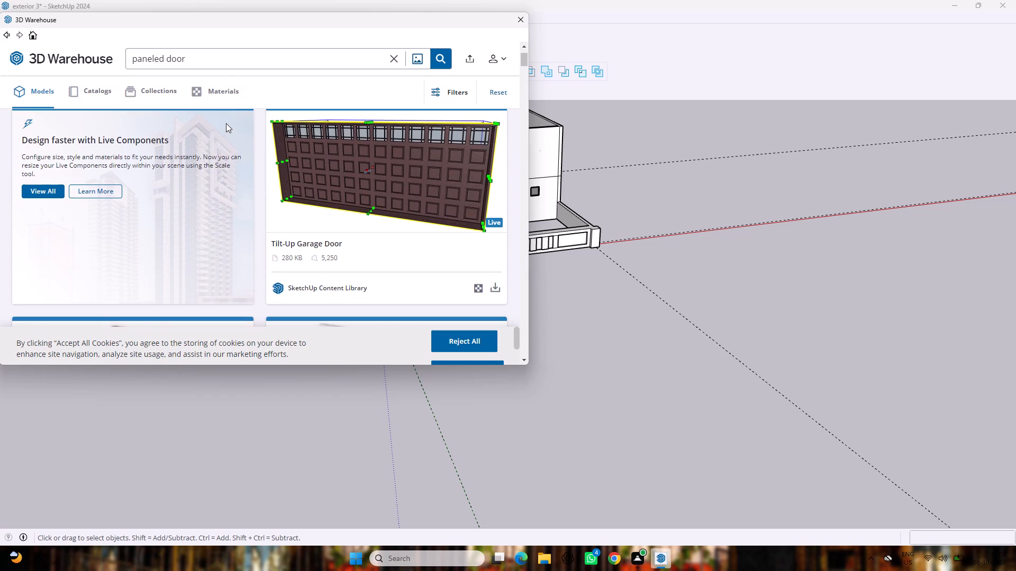
pyautogui.scroll(-8, 226, 127)
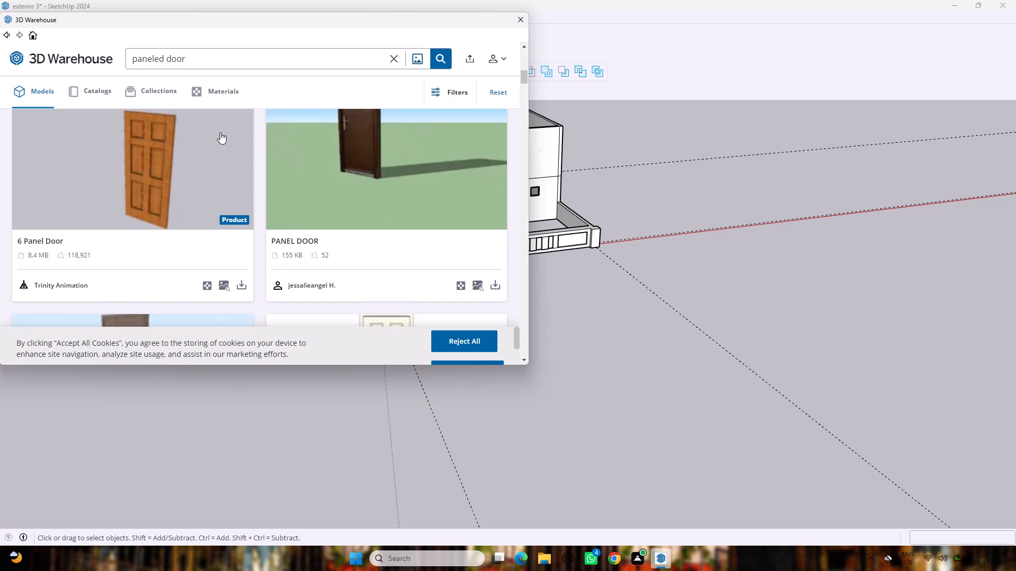
pyautogui.scroll(-18, 220, 132)
pyautogui.scroll(1, 218, 125)
pyautogui.scroll(-9, 217, 125)
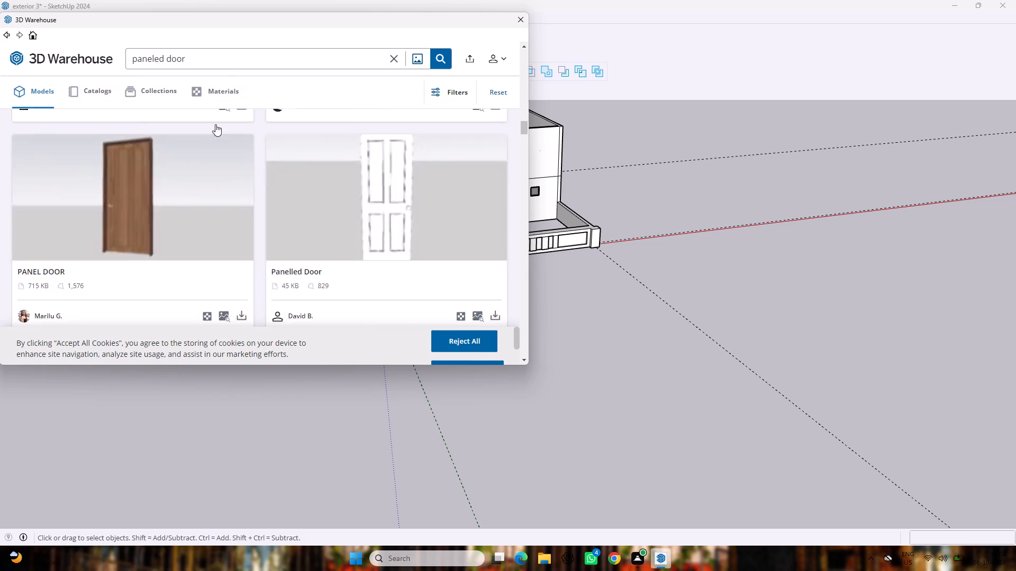
pyautogui.scroll(-15, 215, 124)
pyautogui.scroll(-14, 215, 120)
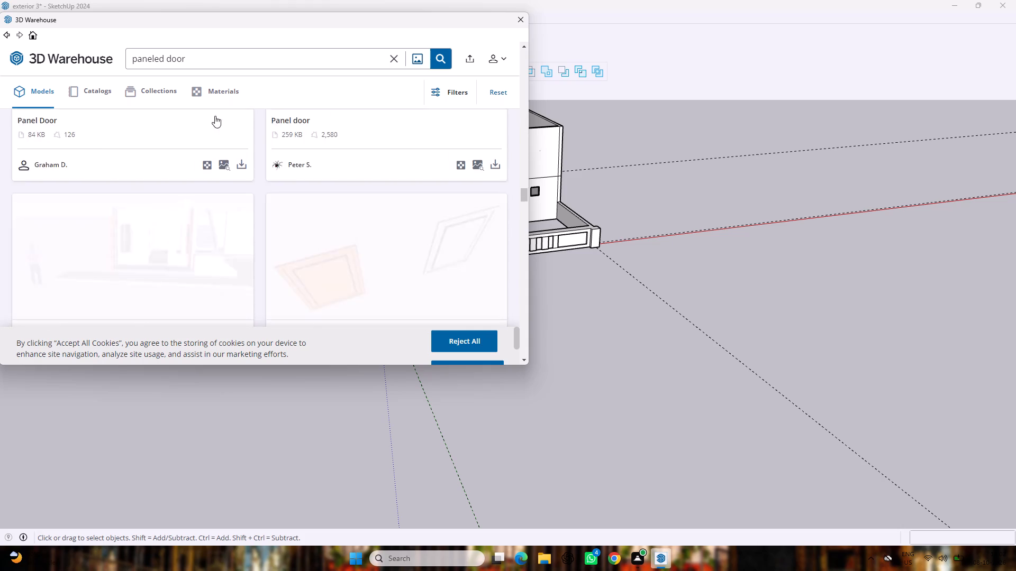
pyautogui.scroll(-20, 215, 116)
pyautogui.scroll(-6, 215, 116)
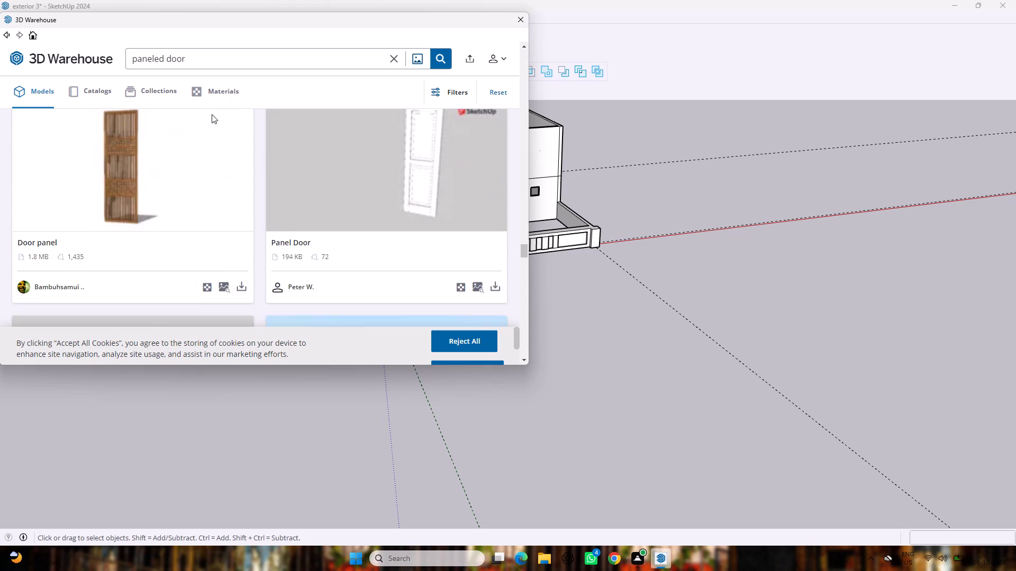
pyautogui.scroll(-16, 212, 114)
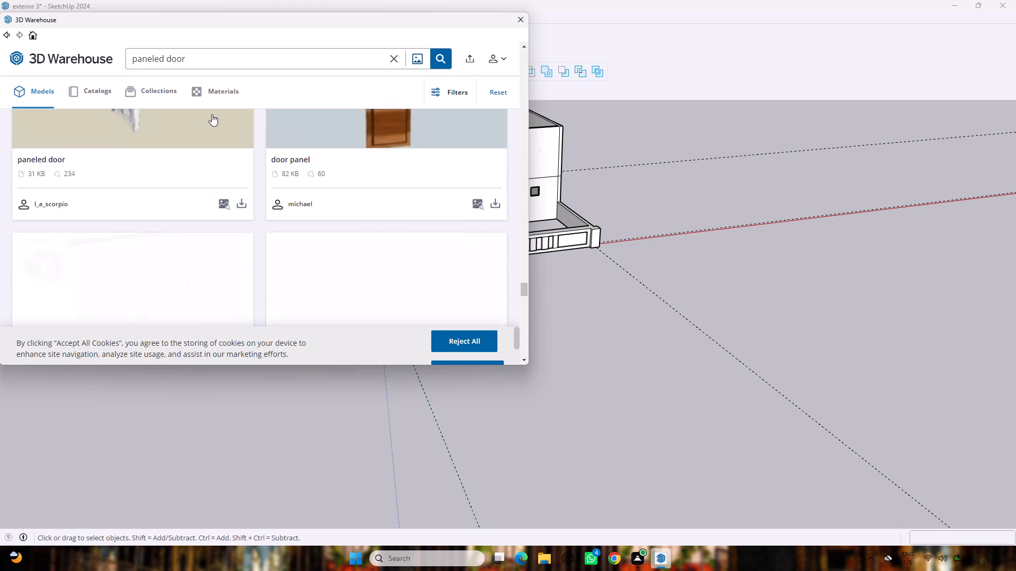
pyautogui.scroll(-17, 212, 114)
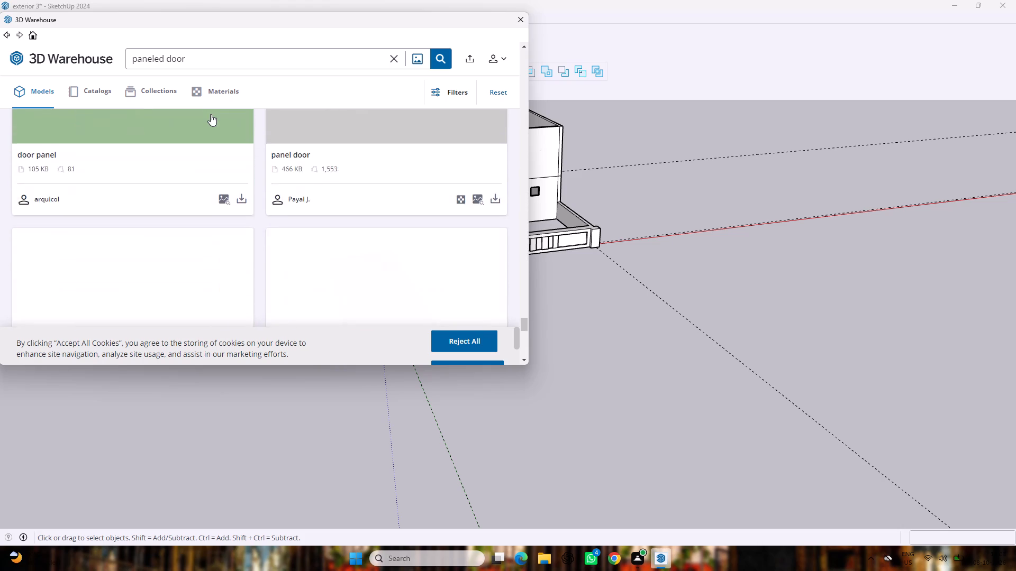
pyautogui.scroll(-11, 211, 114)
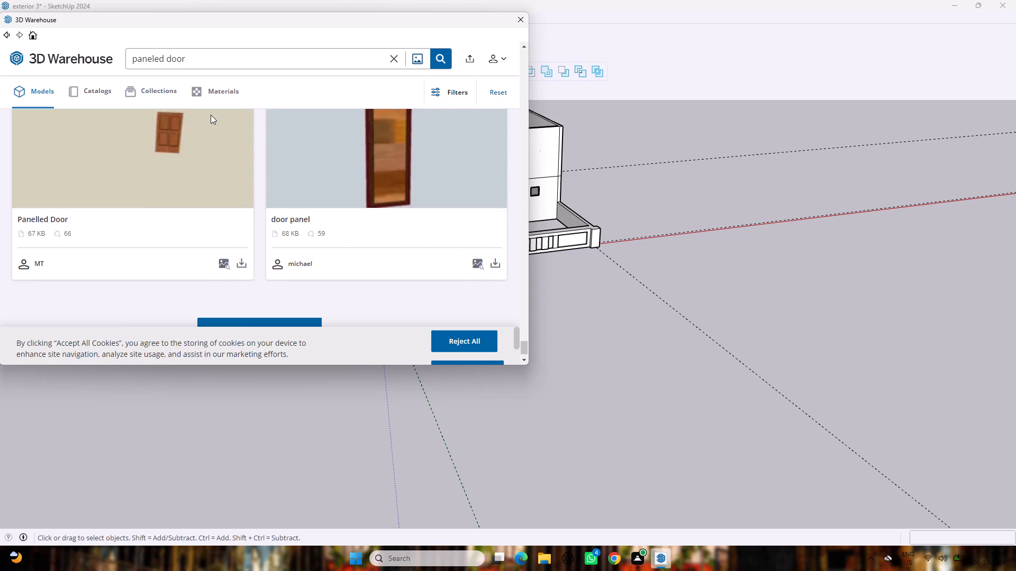
pyautogui.scroll(-7, 211, 115)
# Load more "paneled door" models and look through them for a double door suitable as a gate.
pyautogui.click(212, 296)
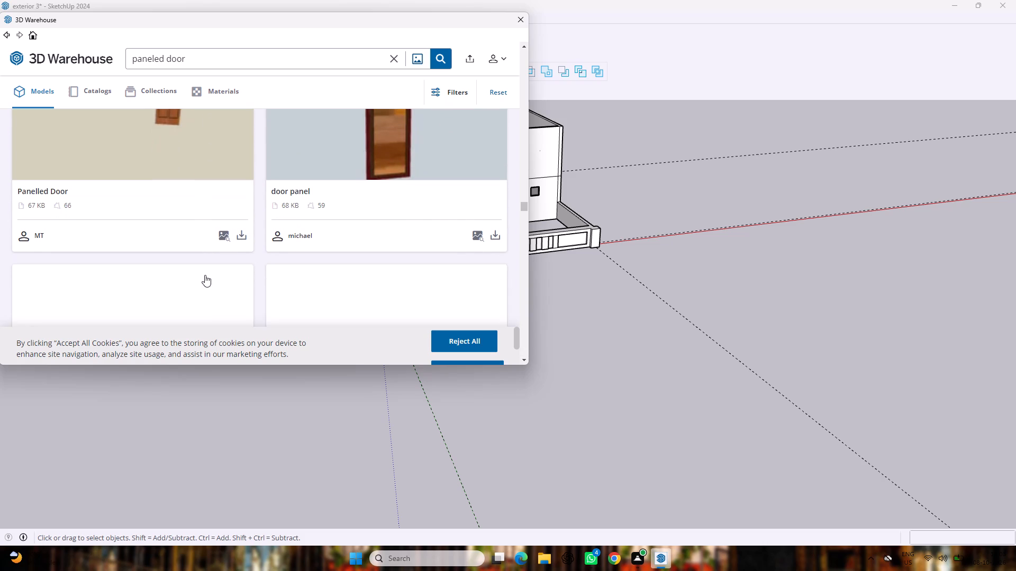
pyautogui.scroll(-8, 205, 274)
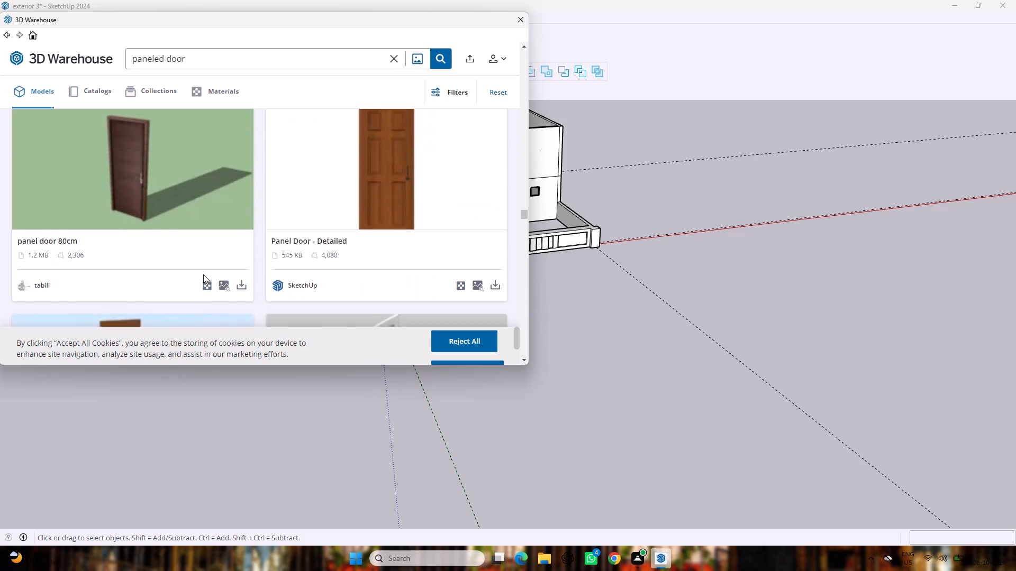
pyautogui.scroll(-13, 203, 274)
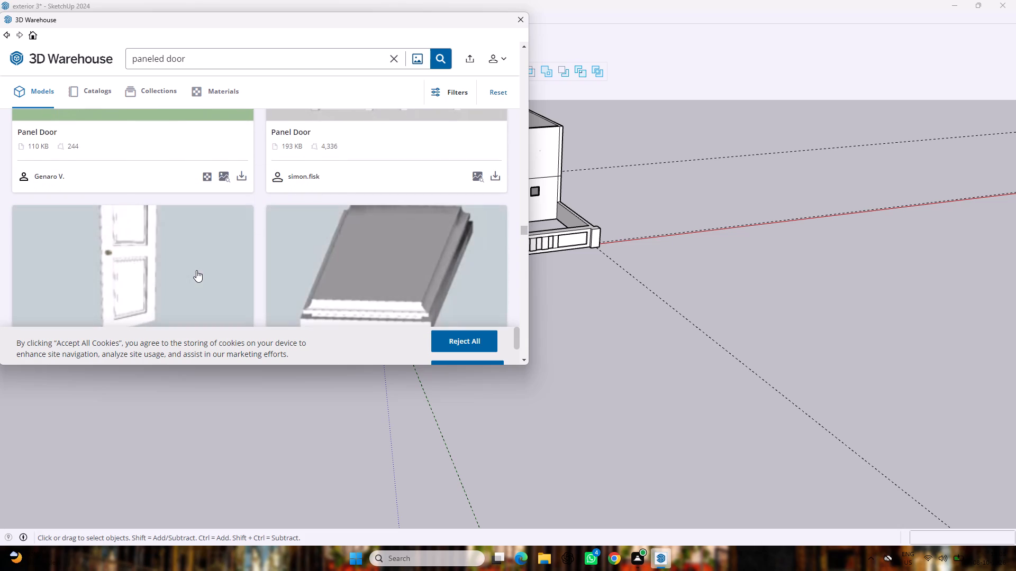
pyautogui.scroll(-10, 196, 270)
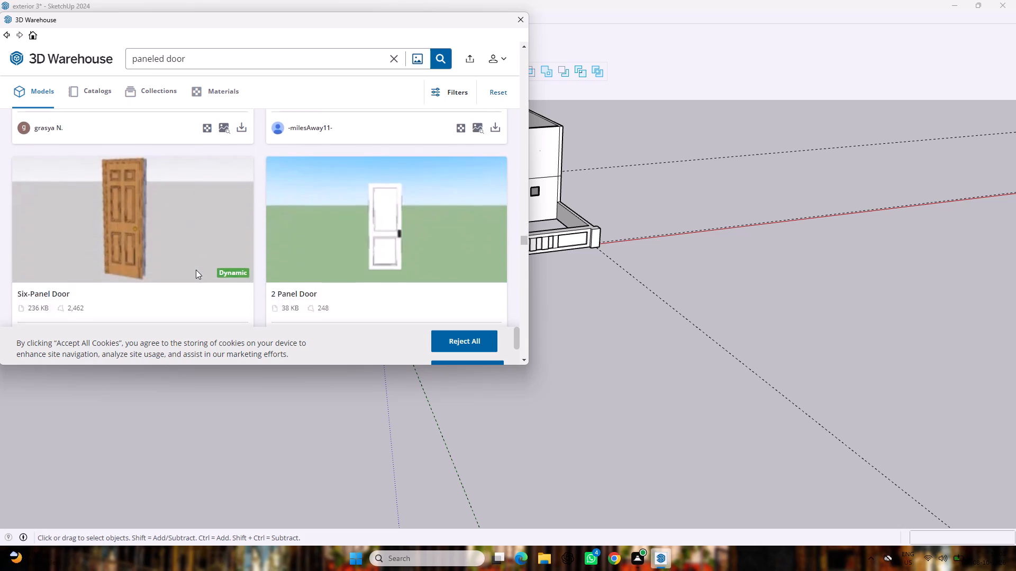
pyautogui.scroll(-9, 196, 270)
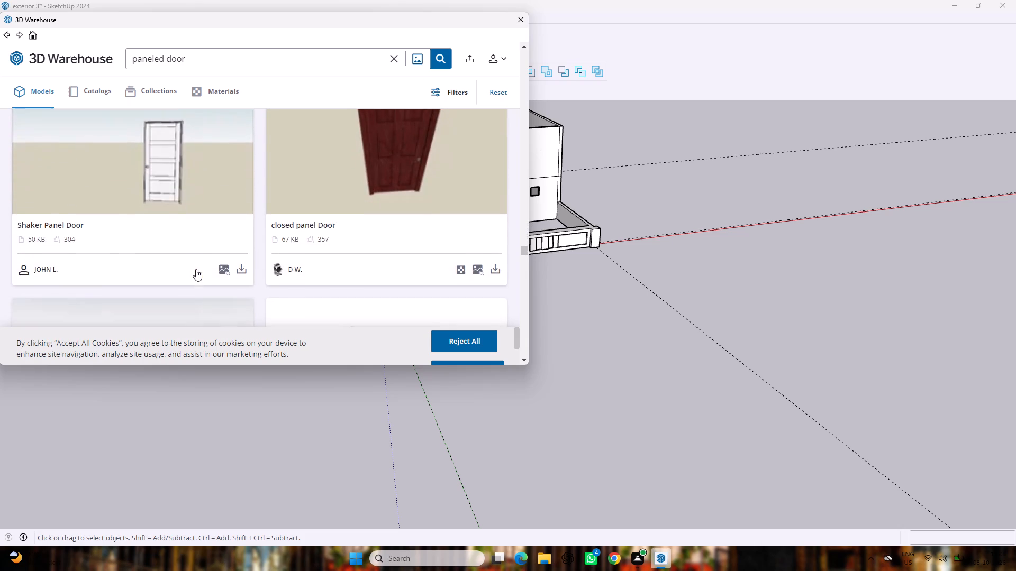
pyautogui.scroll(-5, 196, 269)
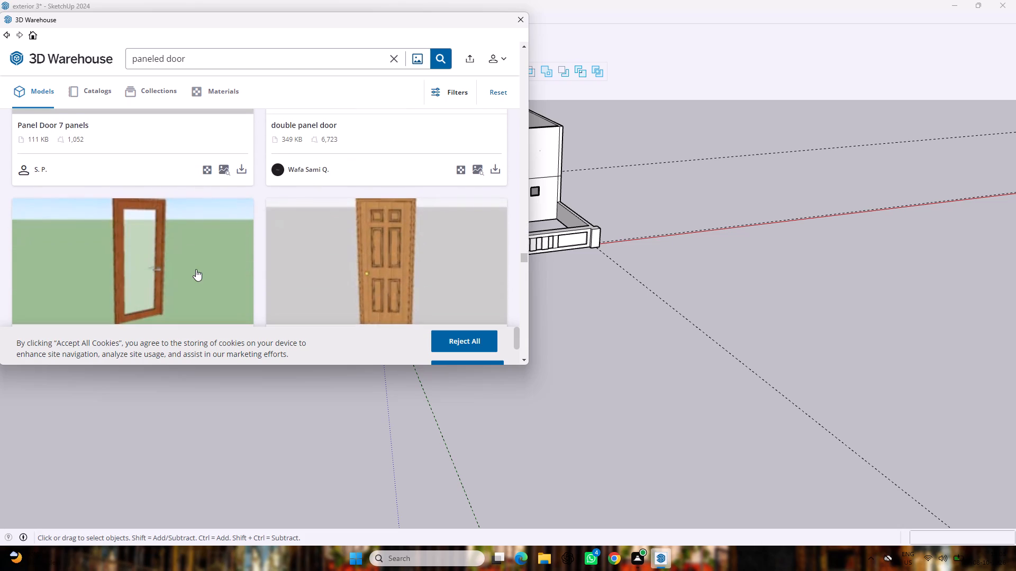
pyautogui.scroll(2, 196, 269)
pyautogui.click(331, 250)
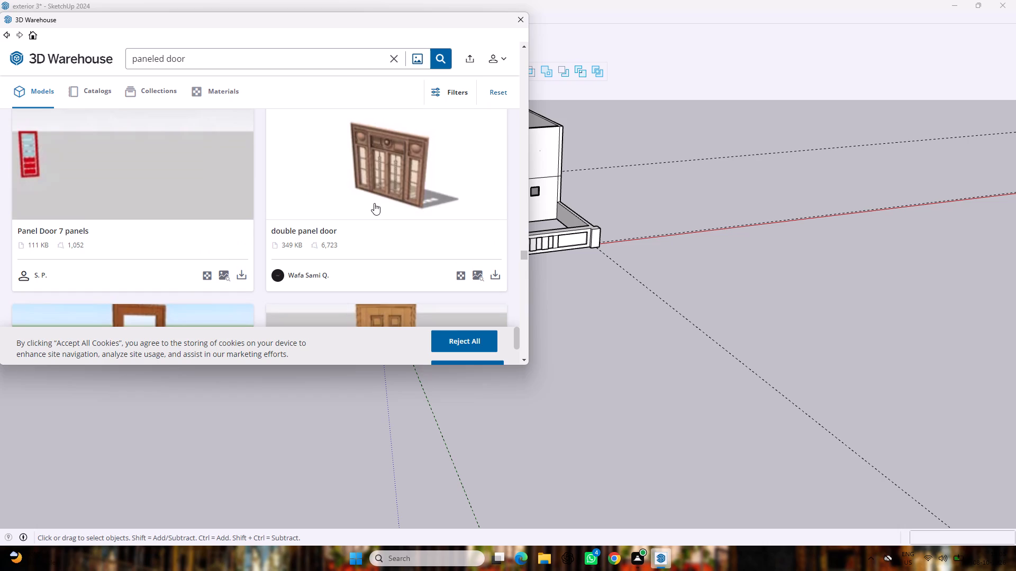
# Refine the 3D Warehouse search to "double paneled door".
pyautogui.click(226, 64)
pyautogui.click(129, 56)
pyautogui.write('double')
pyautogui.press('space')
pyautogui.press('Return')
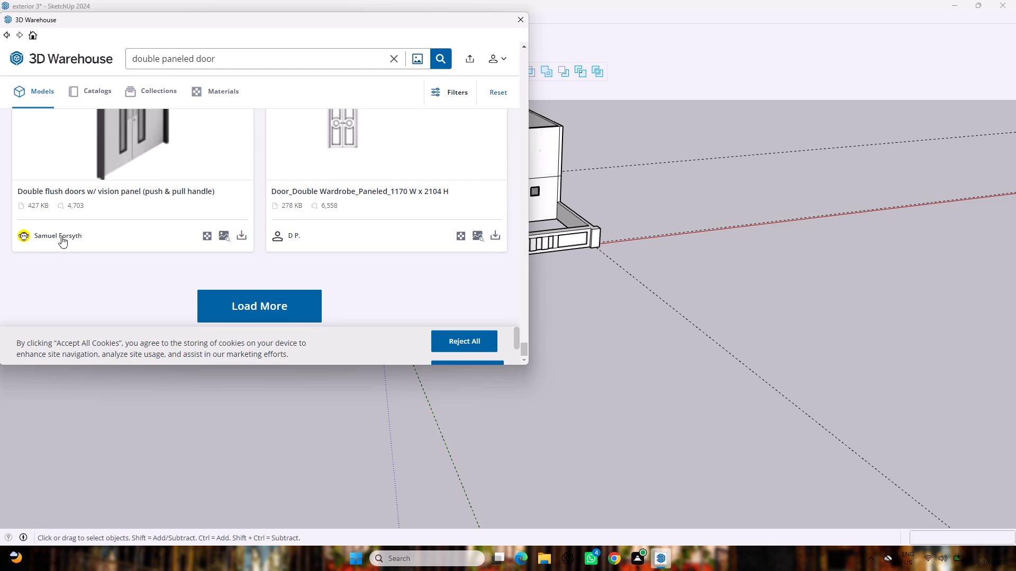
# Look back through the loaded "double paneled door" models for a double door that suits the front gate.
pyautogui.scroll(-2, 91, 207)
pyautogui.scroll(7, 90, 208)
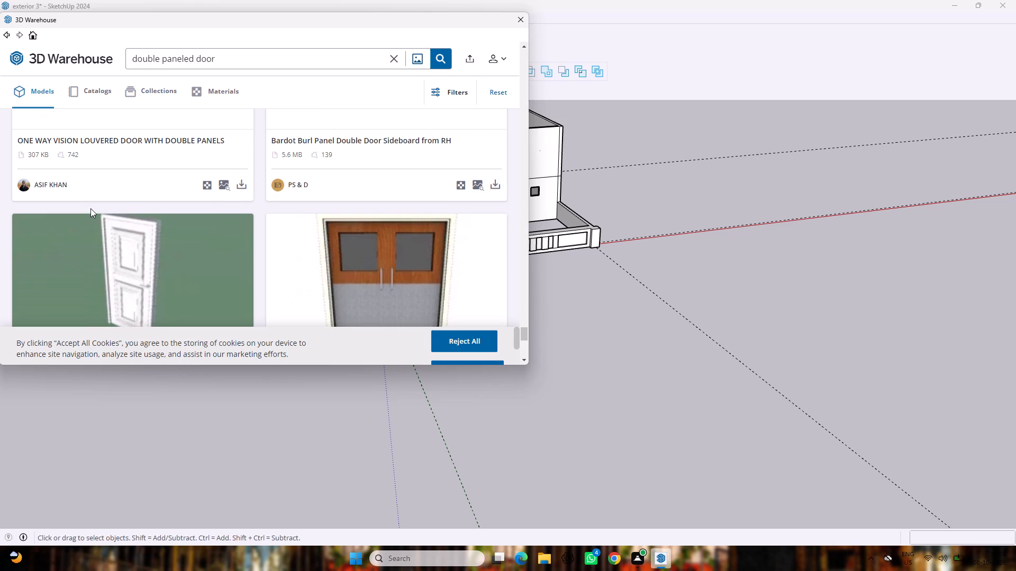
pyautogui.scroll(-2, 90, 208)
pyautogui.scroll(6, 90, 208)
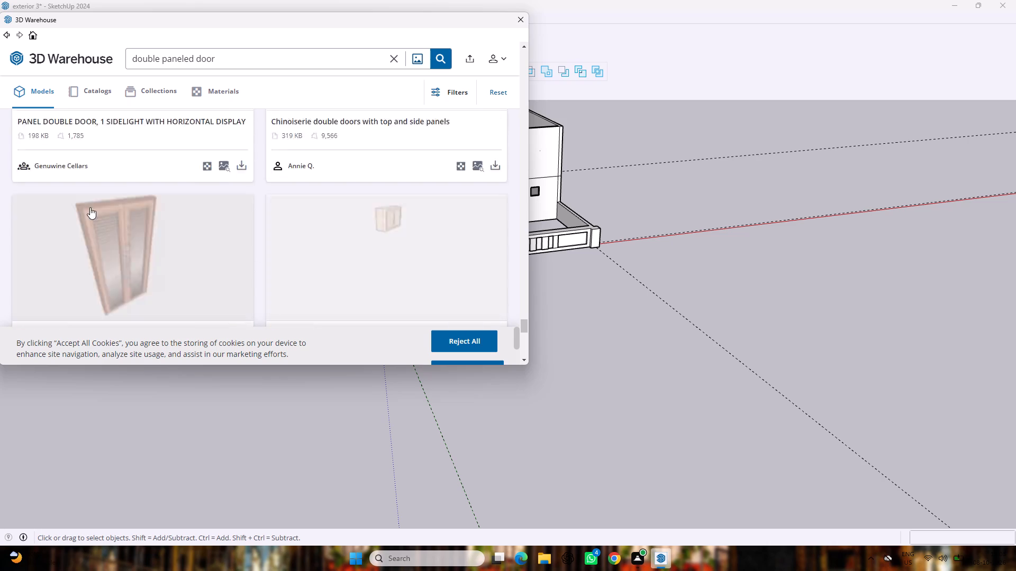
pyautogui.scroll(4, 90, 207)
pyautogui.scroll(-1, 90, 207)
pyautogui.scroll(12, 90, 207)
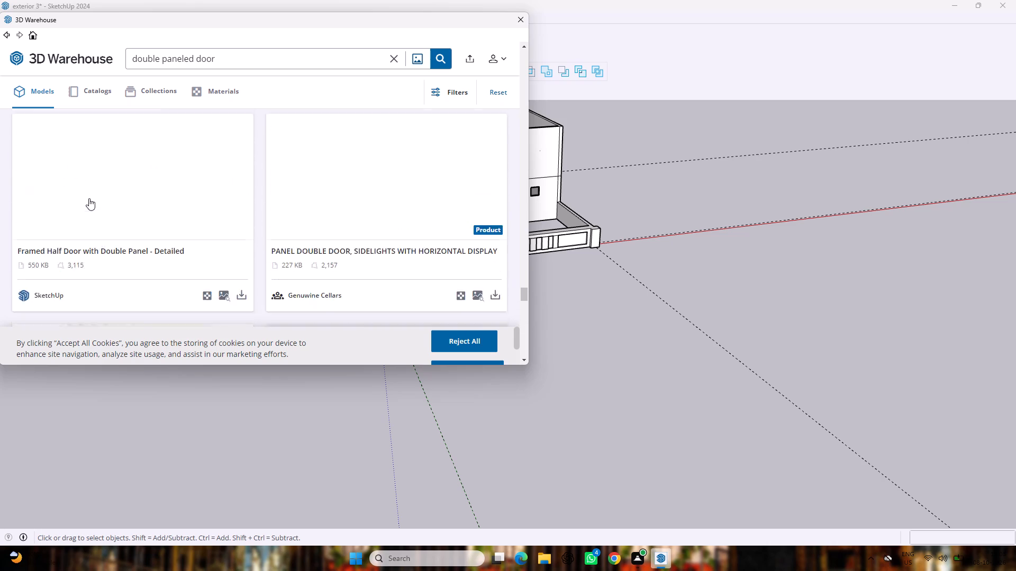
pyautogui.scroll(5, 89, 198)
pyautogui.scroll(3, 193, 149)
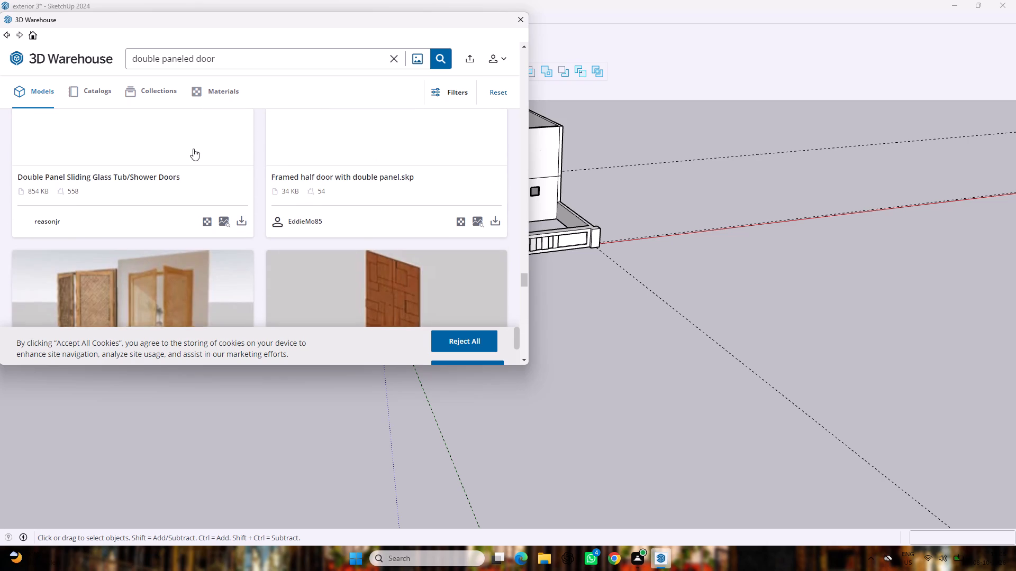
pyautogui.scroll(4, 193, 149)
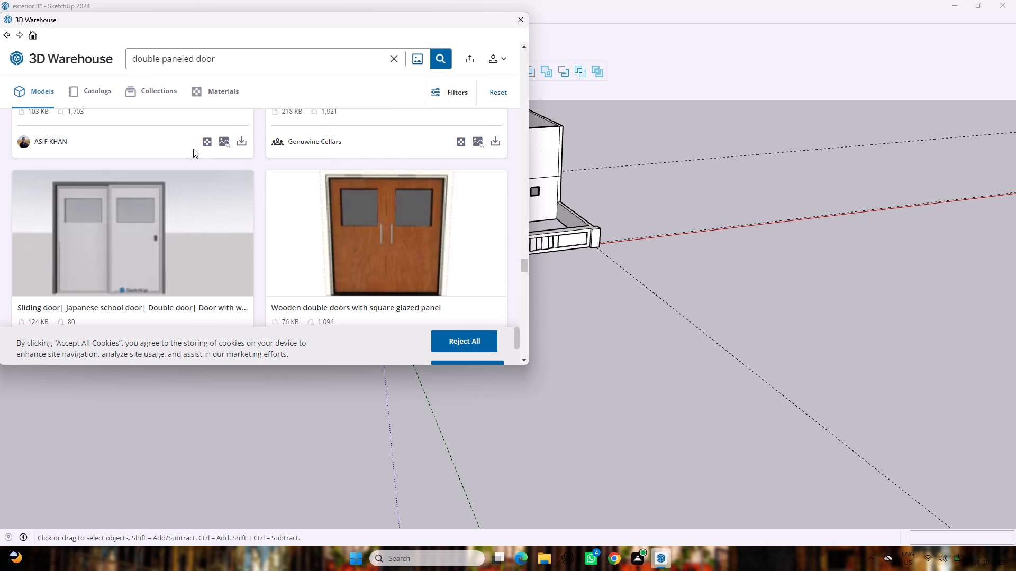
pyautogui.scroll(3, 193, 149)
pyautogui.scroll(-1, 193, 149)
pyautogui.scroll(4, 193, 149)
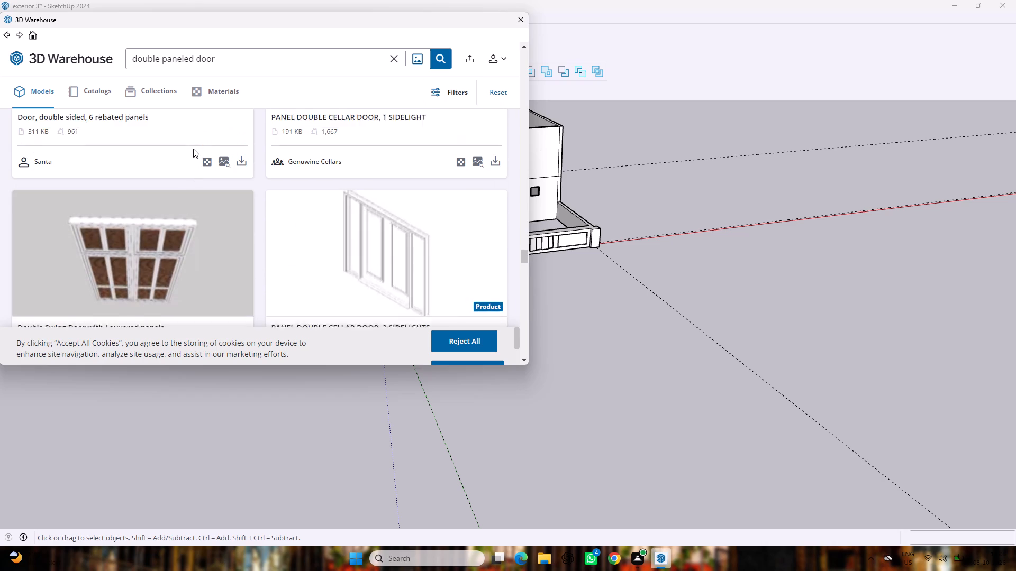
pyautogui.scroll(5, 193, 149)
pyautogui.scroll(-5, 193, 149)
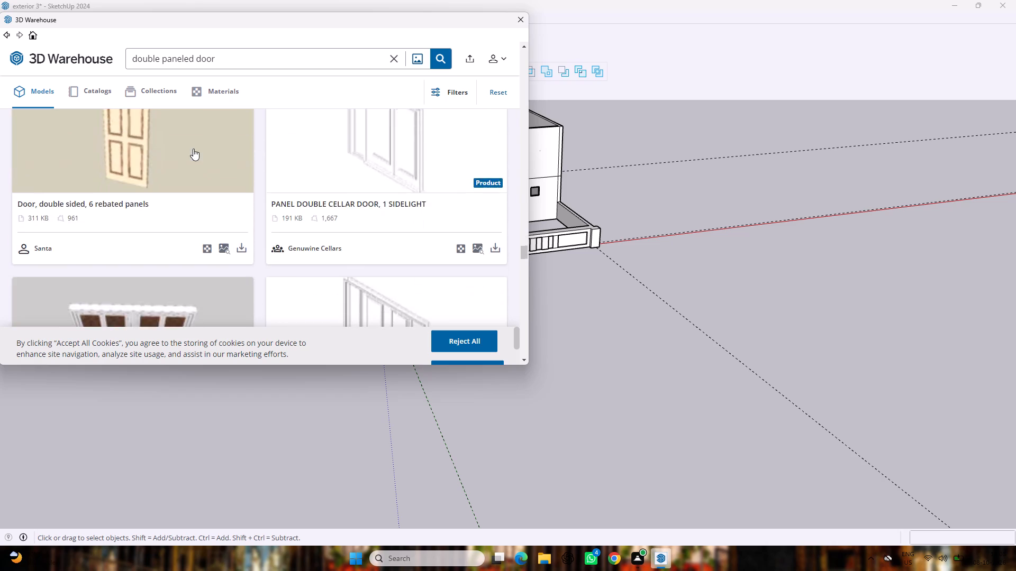
pyautogui.scroll(-7, 193, 149)
pyautogui.scroll(5, 193, 149)
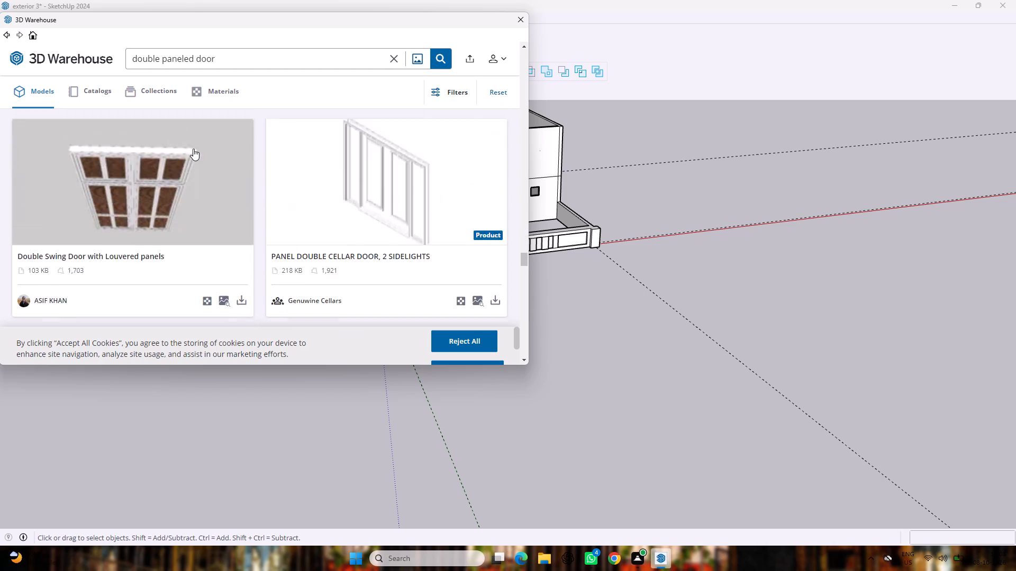
pyautogui.scroll(6, 193, 149)
# Inspect the white double door with louvered upper panels and its model info, and return to the search results.
pyautogui.click(184, 149)
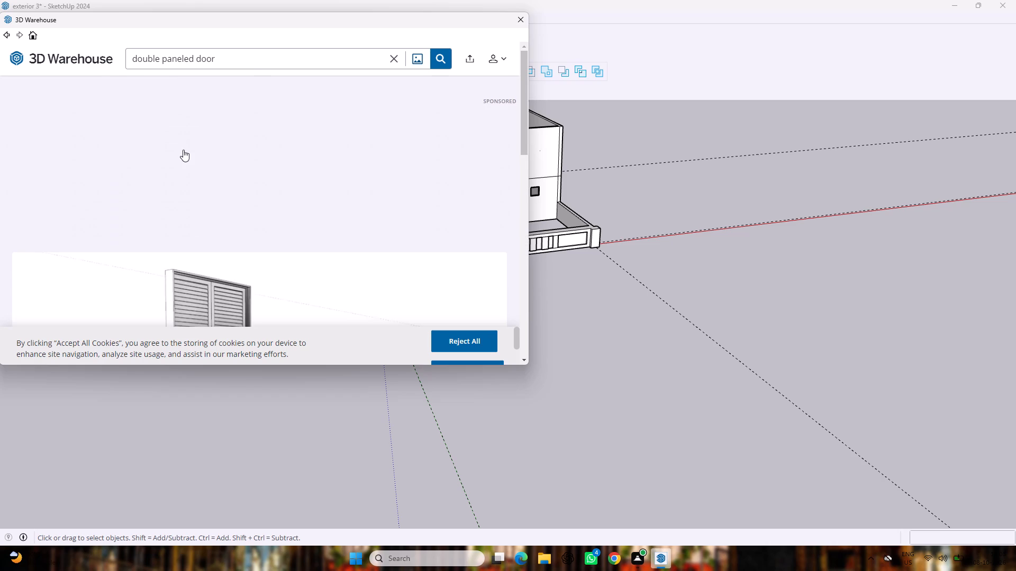
pyautogui.scroll(-4, 203, 159)
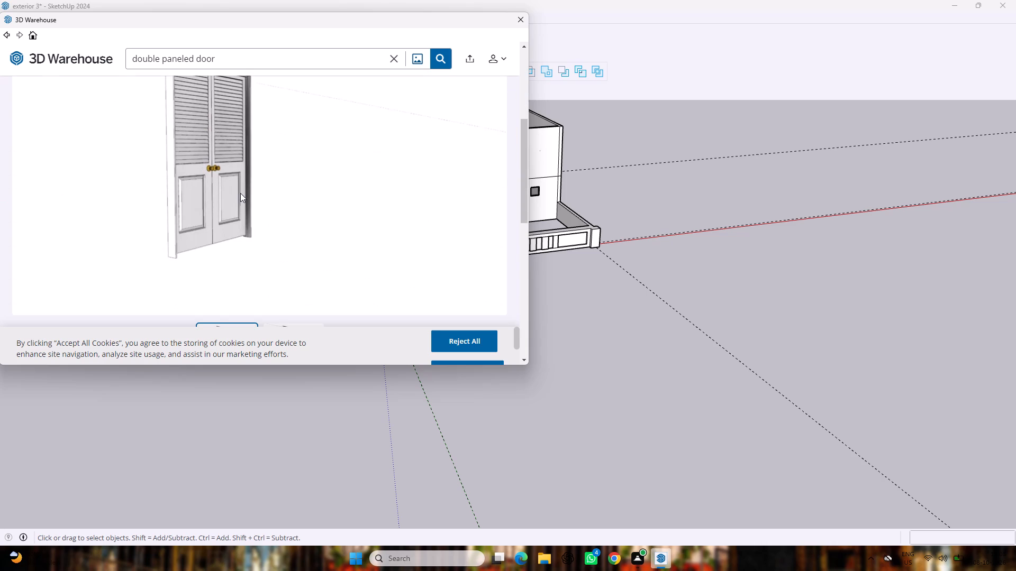
pyautogui.scroll(-10, 238, 211)
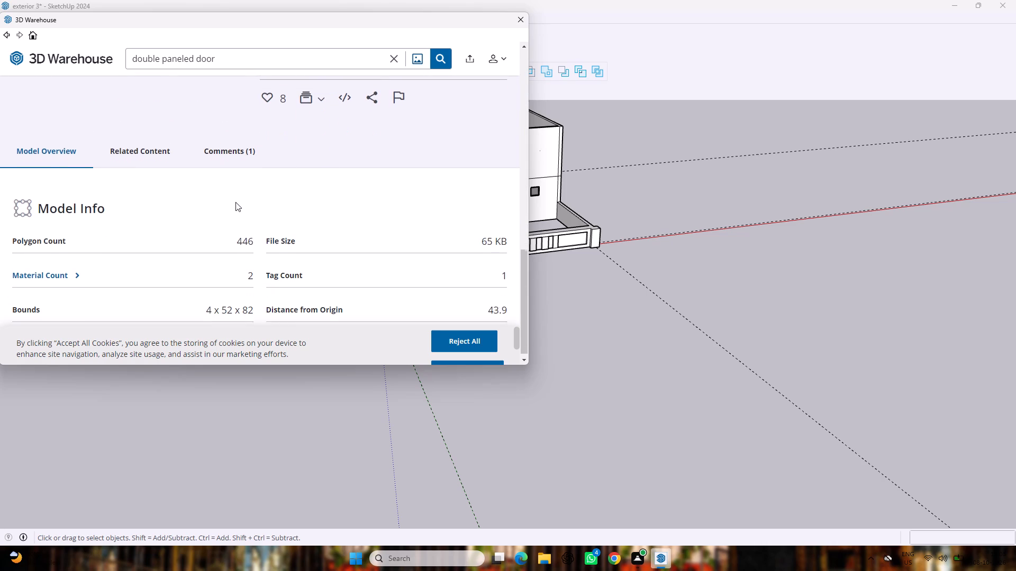
pyautogui.scroll(-3, 235, 202)
pyautogui.click(7, 35)
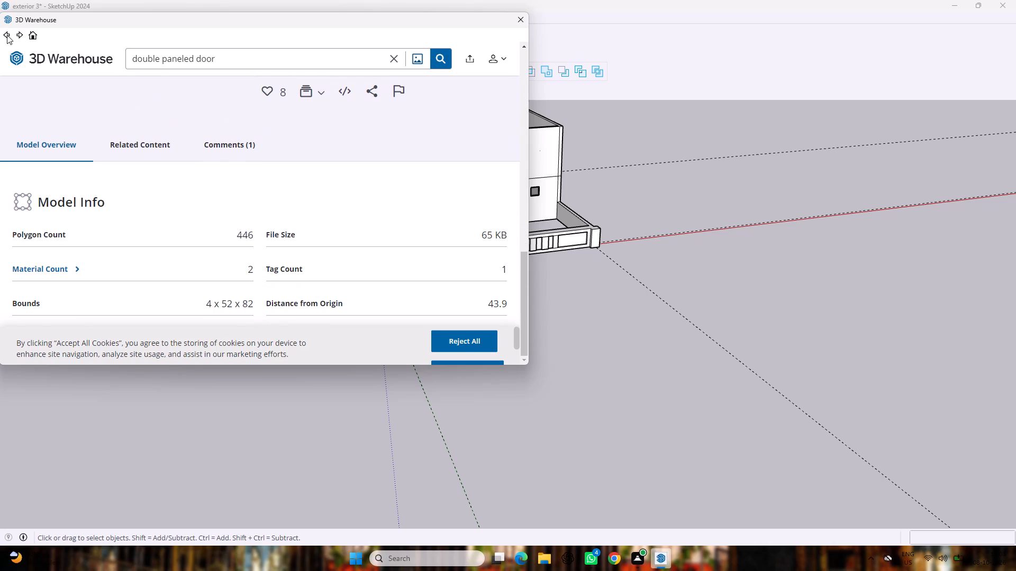
# Continue examining the "double paneled door" results for another double door usable as the front gate.
pyautogui.scroll(4, 220, 176)
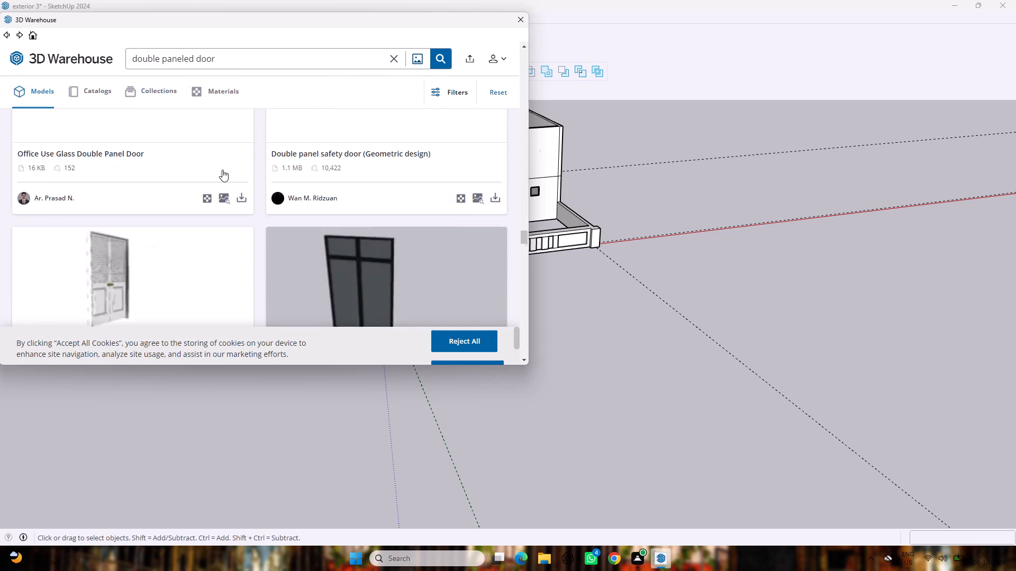
pyautogui.scroll(5, 222, 170)
pyautogui.scroll(-4, 223, 165)
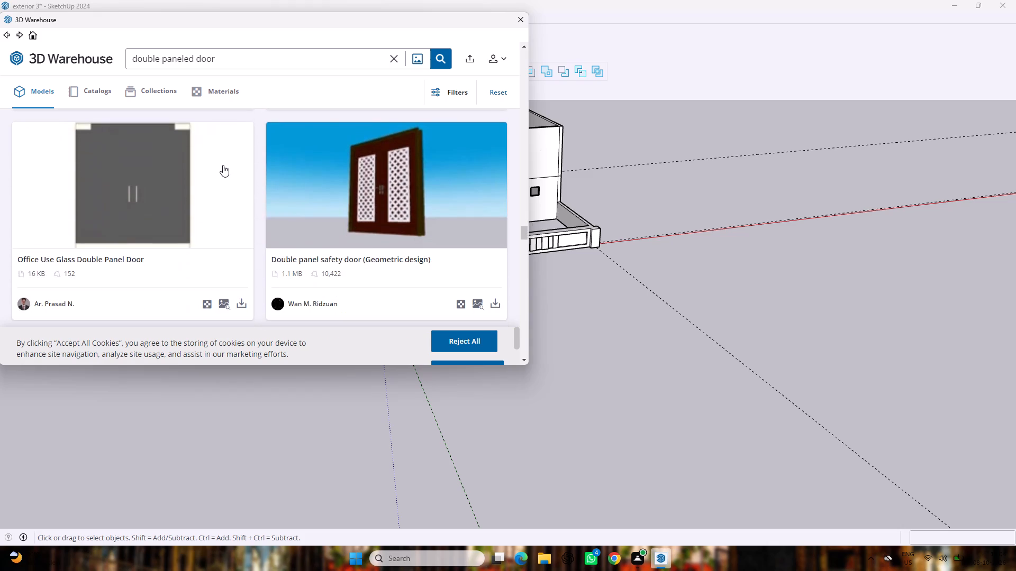
pyautogui.scroll(9, 223, 165)
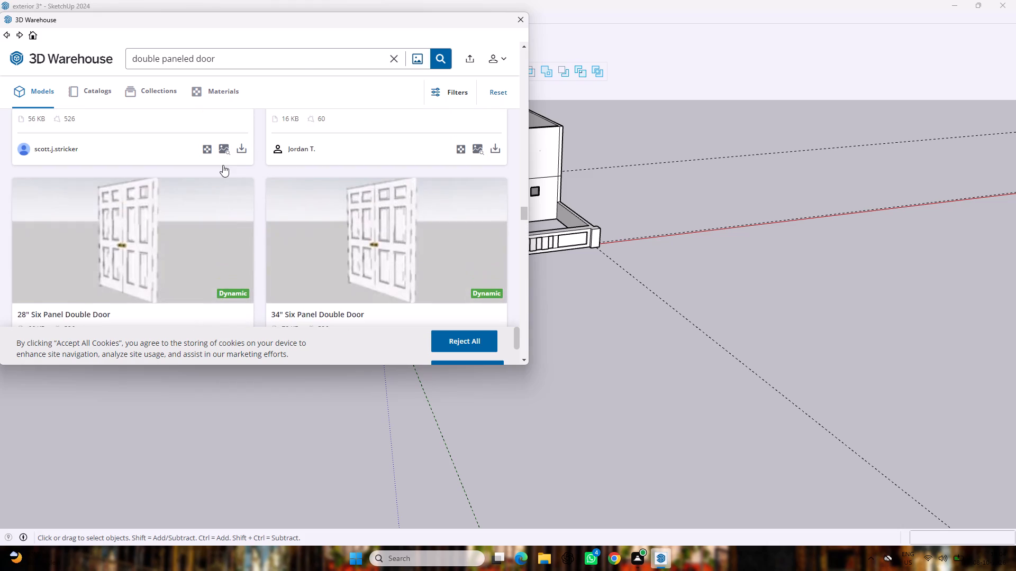
pyautogui.scroll(-4, 223, 165)
# Load the "Wooden double doors door with glazed panels" model into the scene and place it on the ground in front of the house.
pyautogui.click(166, 199)
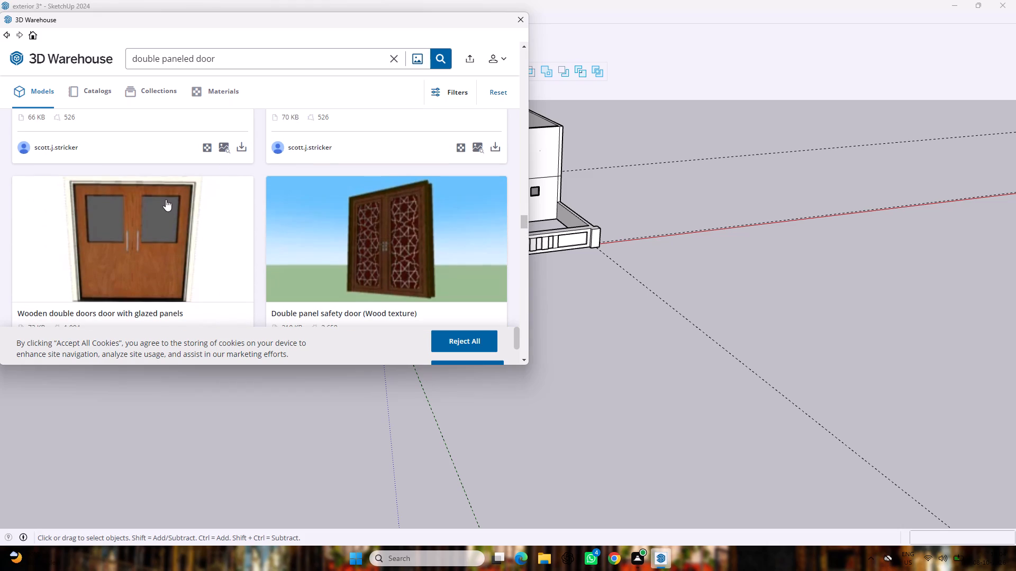
pyautogui.scroll(-5, 218, 220)
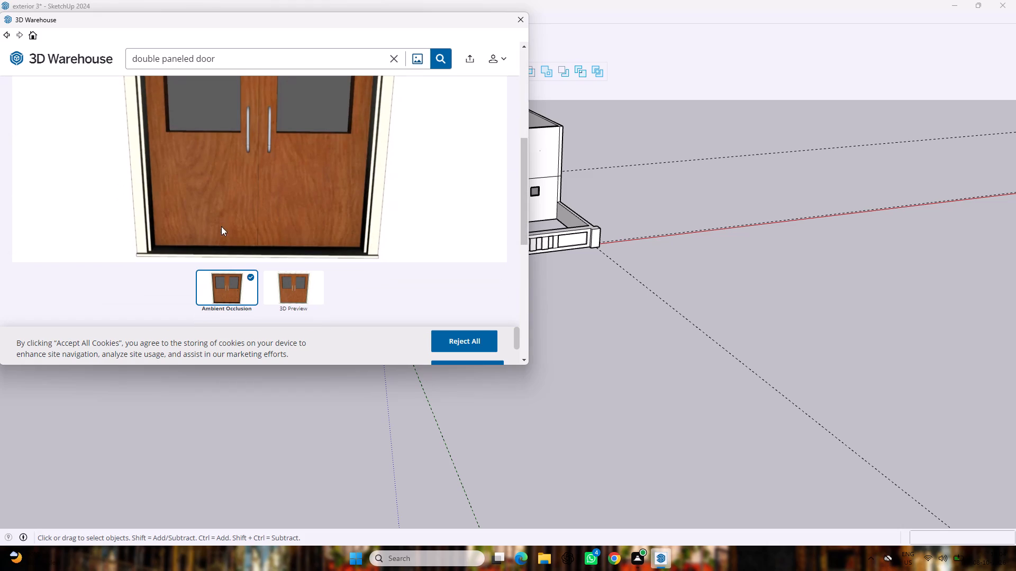
pyautogui.scroll(-2, 386, 252)
pyautogui.click(463, 278)
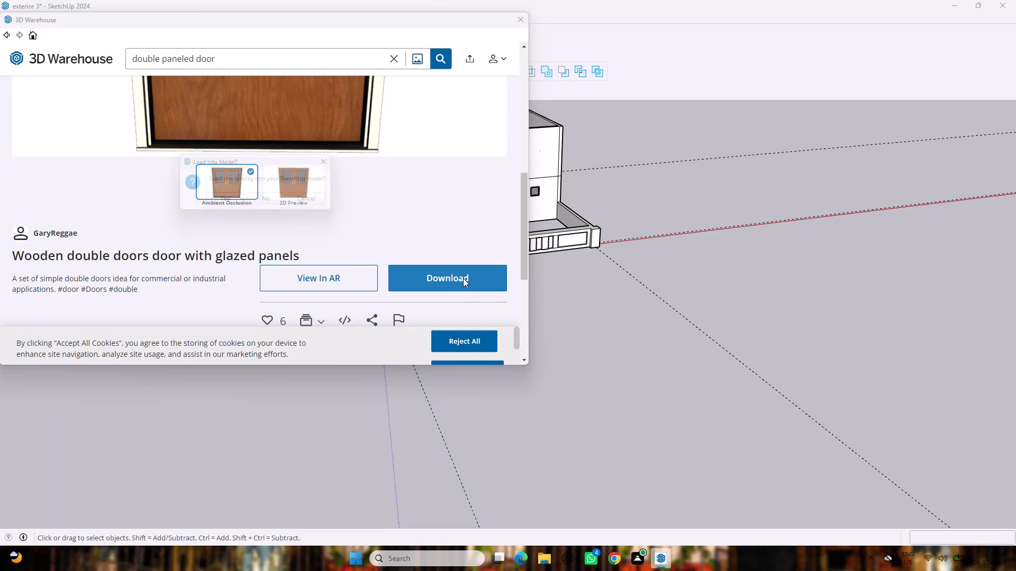
pyautogui.click(208, 205)
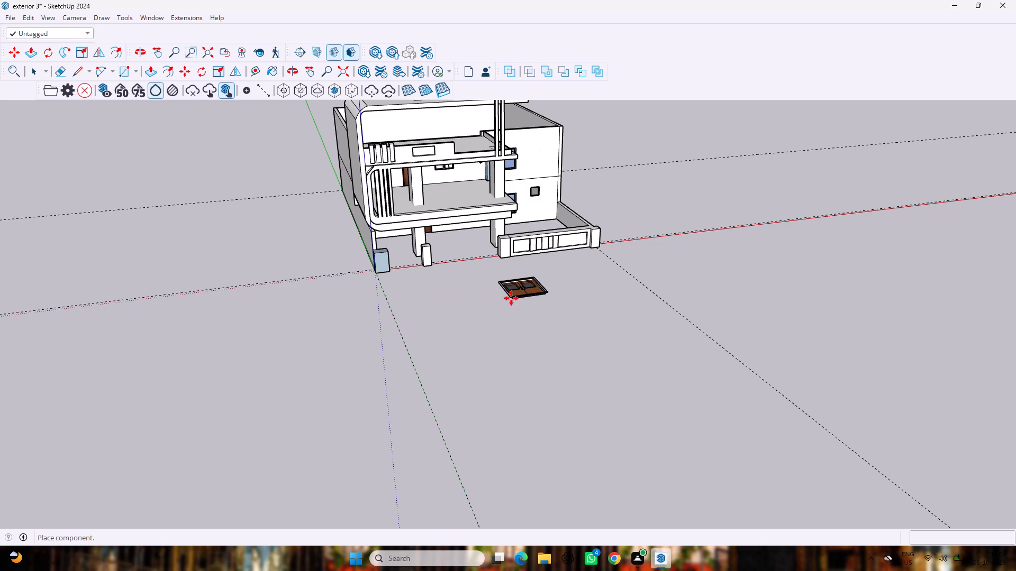
pyautogui.click(514, 323)
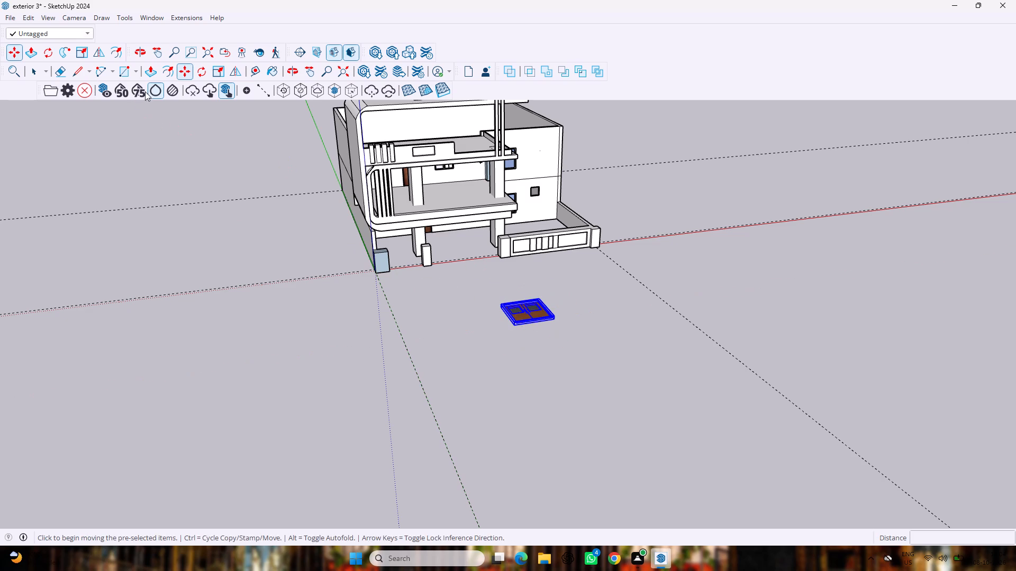
# Rotate the flat-lying double door 90 degrees in the ground plane about its front corner.
pyautogui.click(206, 74)
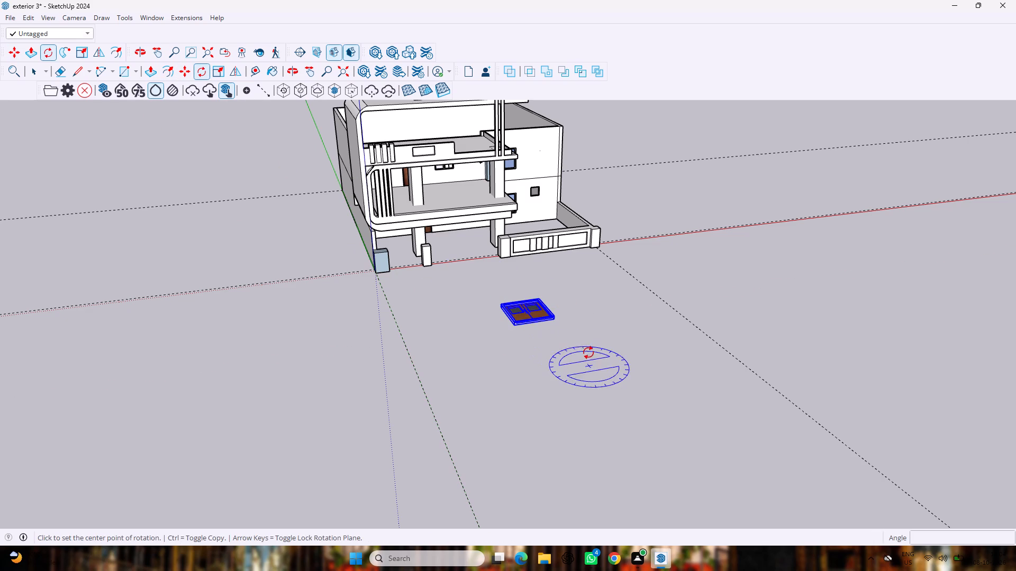
pyautogui.doubleClick(557, 321)
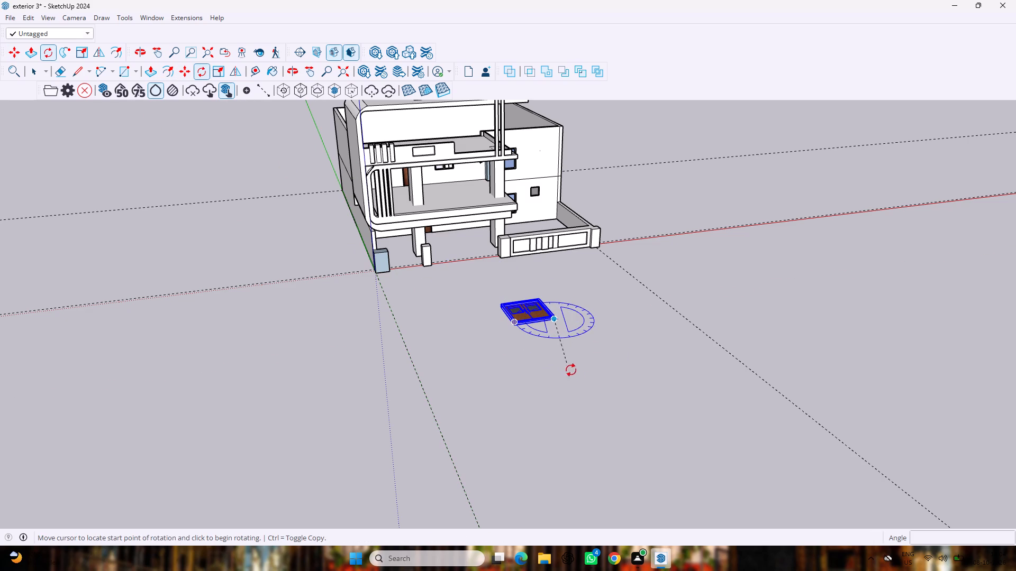
pyautogui.click(596, 381)
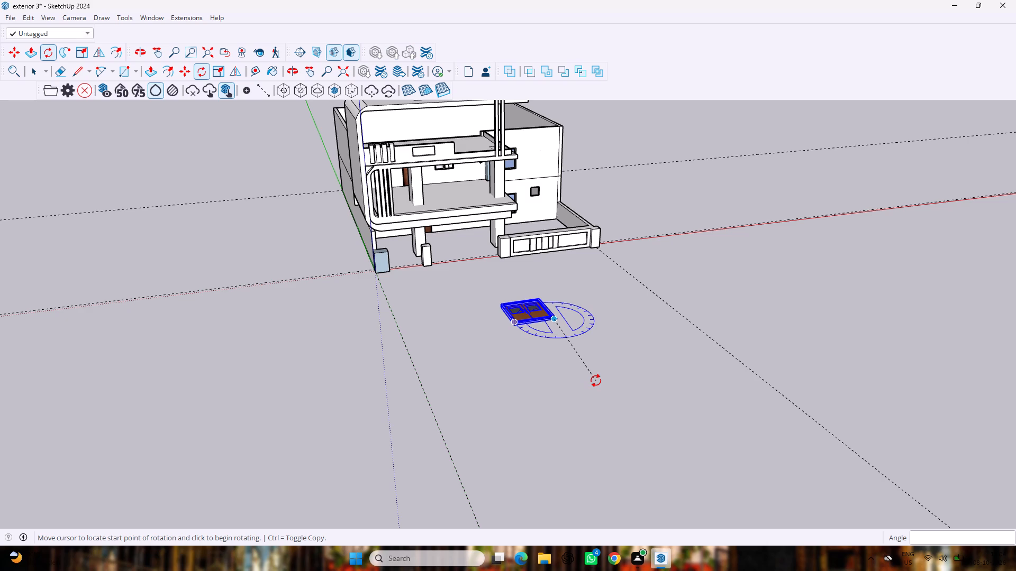
pyautogui.write('90')
pyautogui.press('Return')
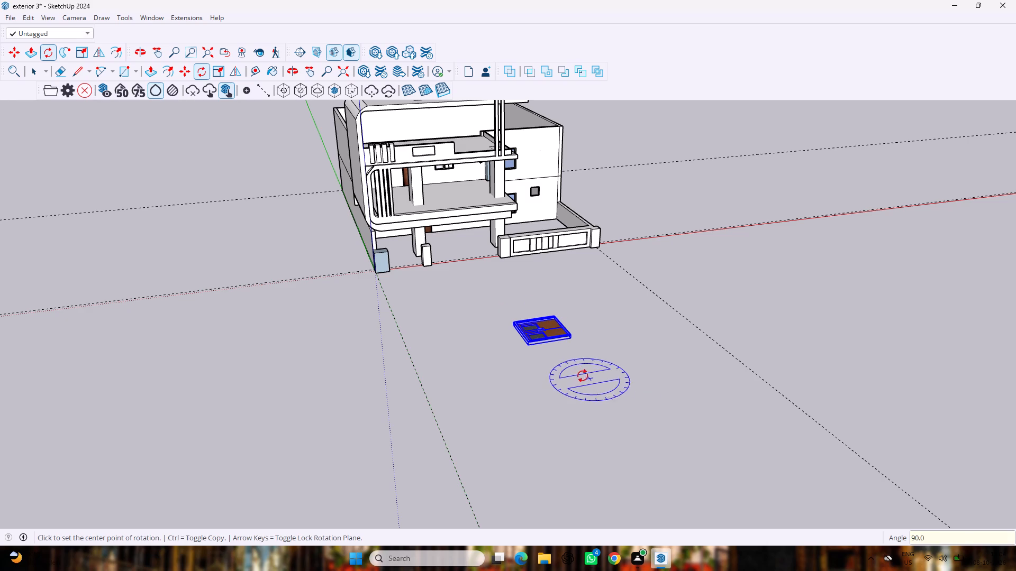
# Rotate the double door 90 degrees about the green axis from its bottom corner to stand it upright.
pyautogui.click(551, 314)
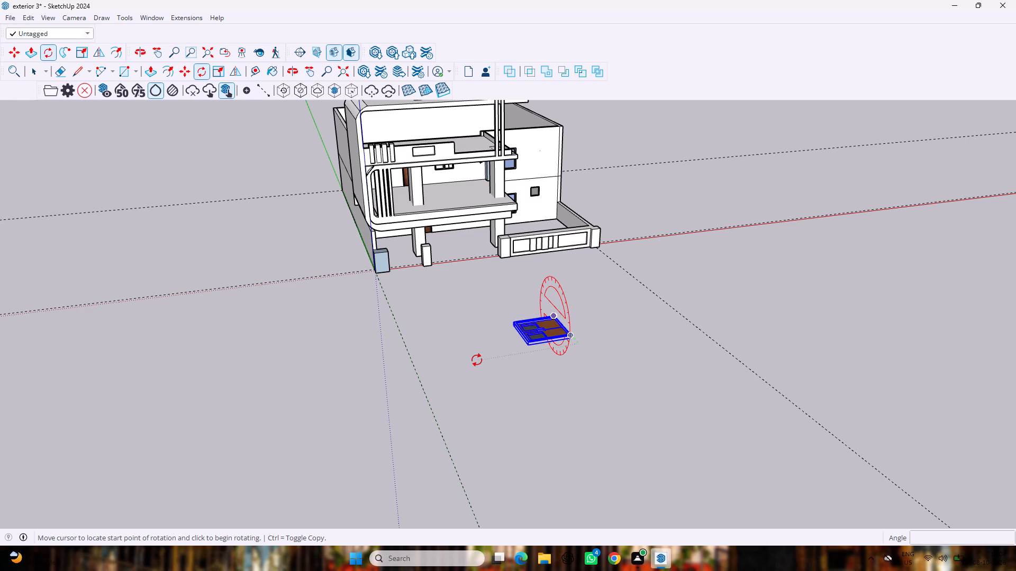
pyautogui.press('Escape')
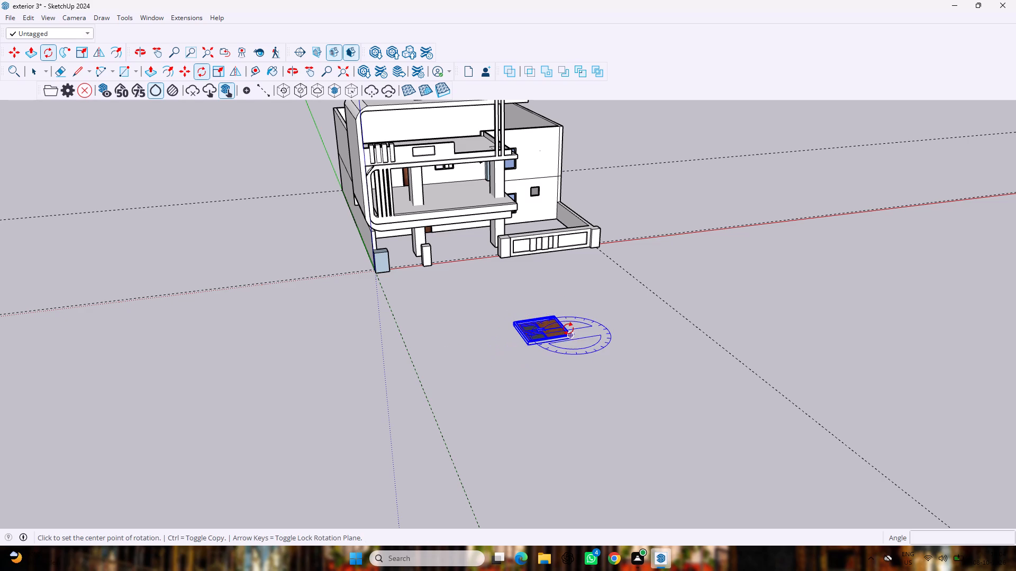
pyautogui.scroll(11, 567, 340)
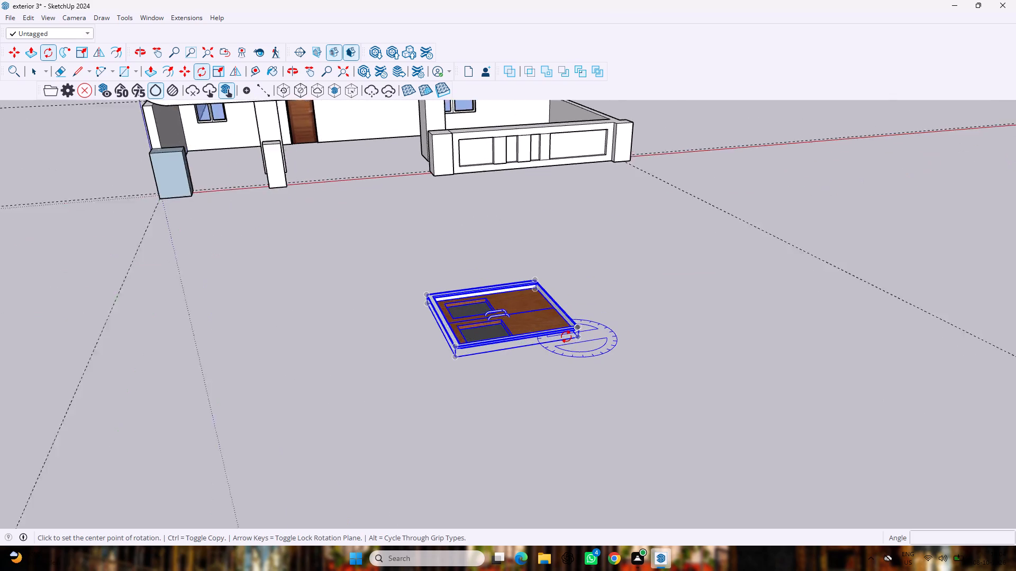
pyautogui.scroll(2, 566, 337)
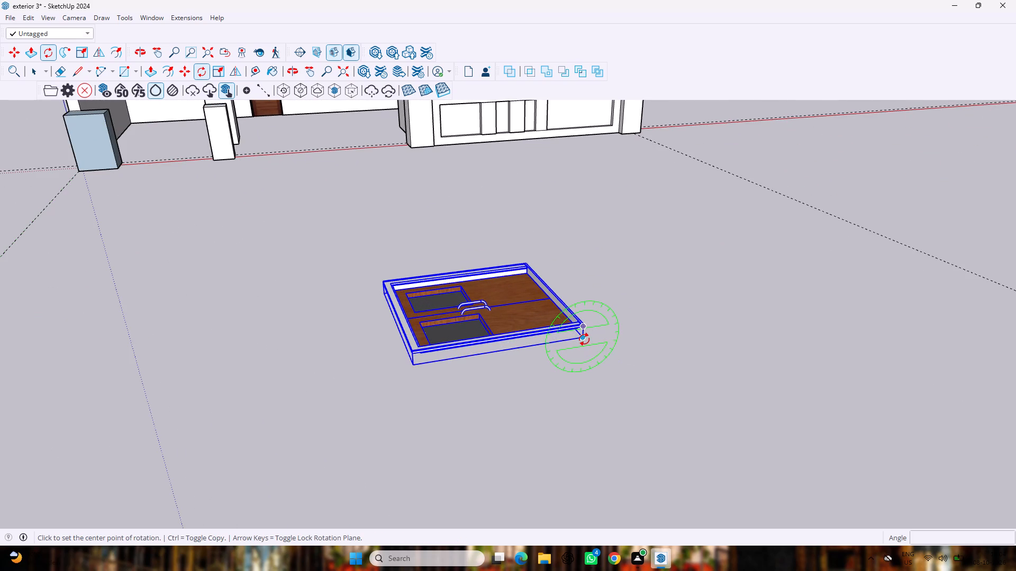
pyautogui.click(584, 339)
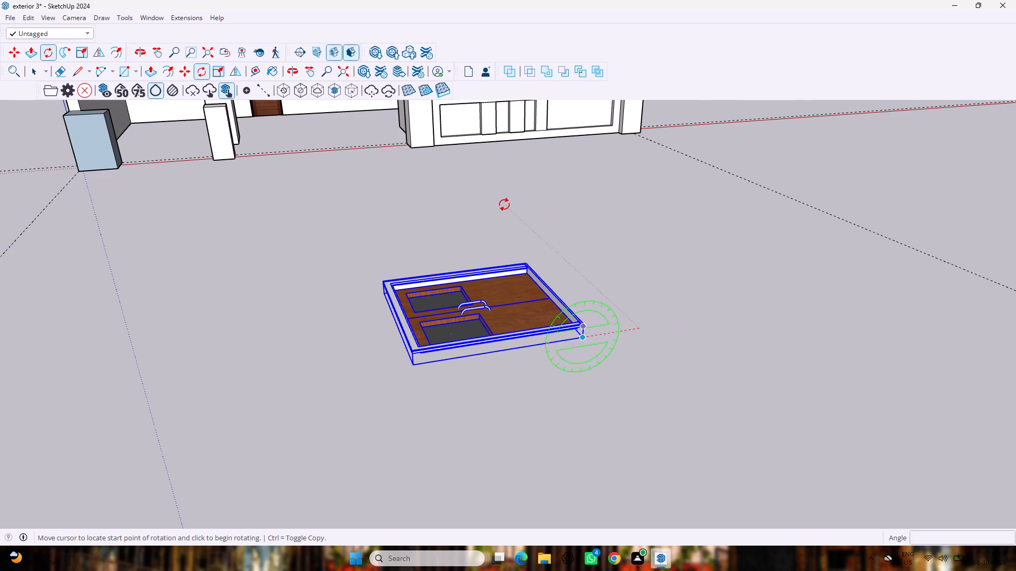
pyautogui.click(694, 237)
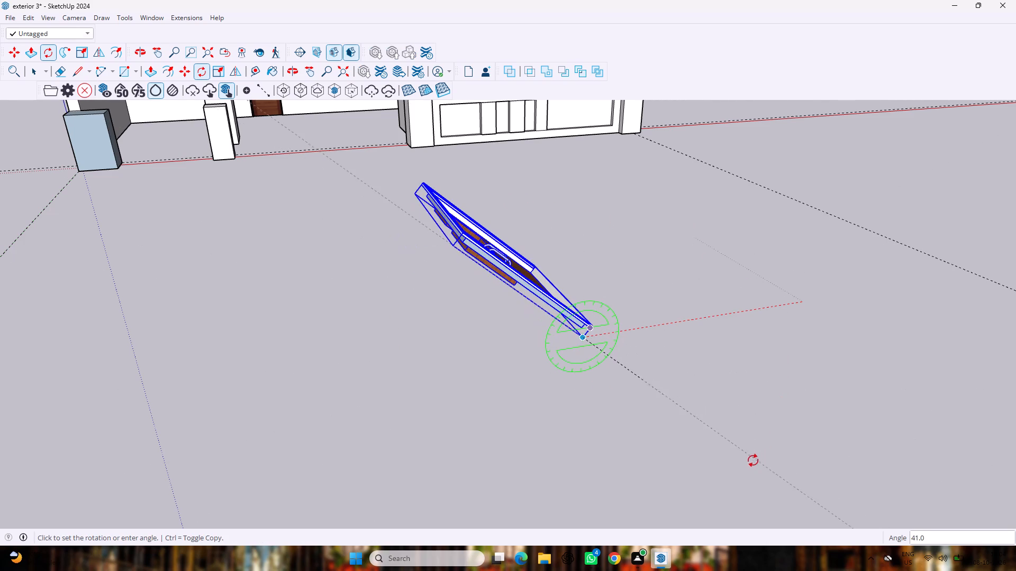
pyautogui.write('90')
pyautogui.press('Return')
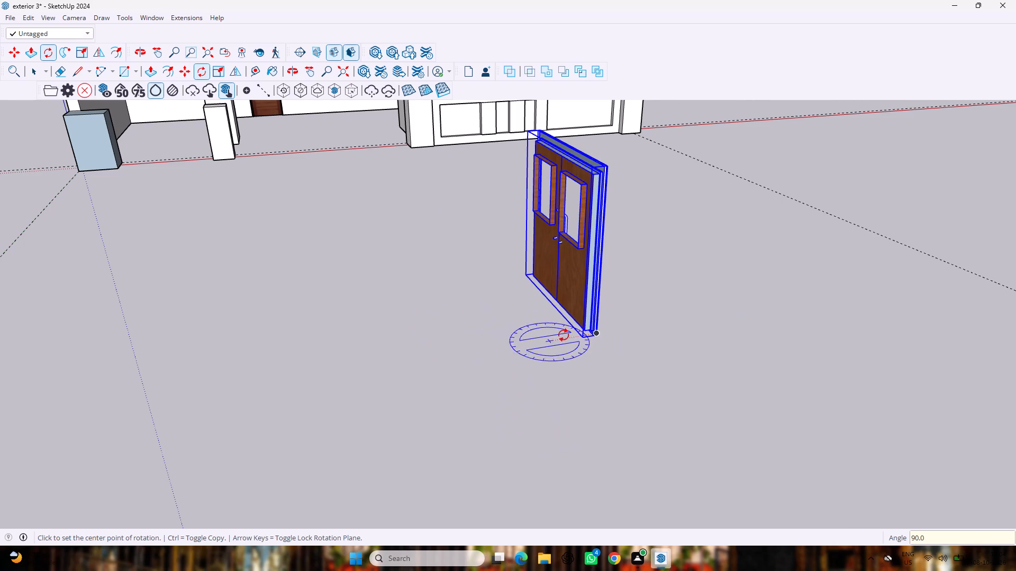
# Rotate the upright double door 90 degrees about the vertical axis at its bottom corner, making it parallel to the front fence.
pyautogui.click(580, 338)
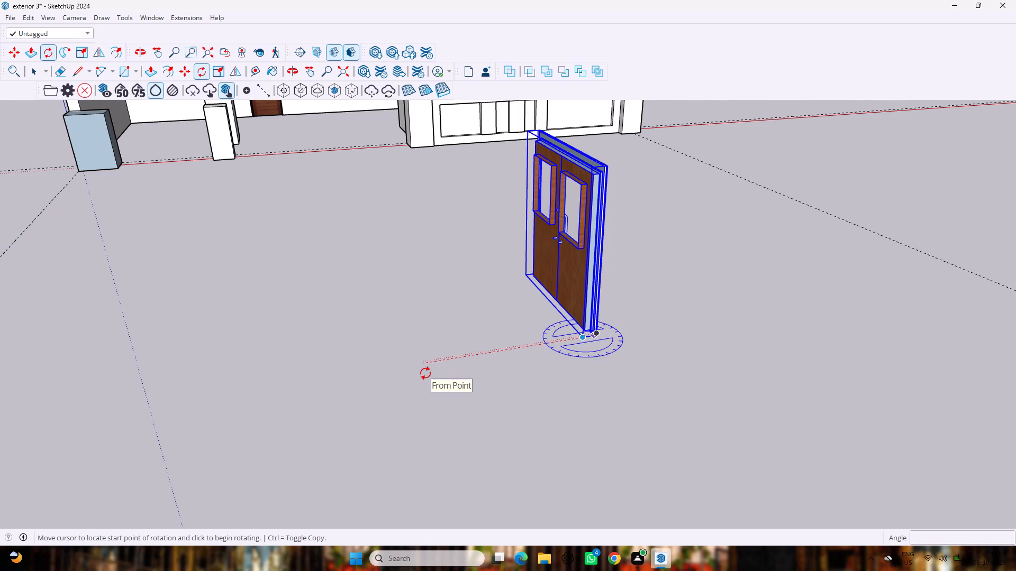
pyautogui.click(482, 227)
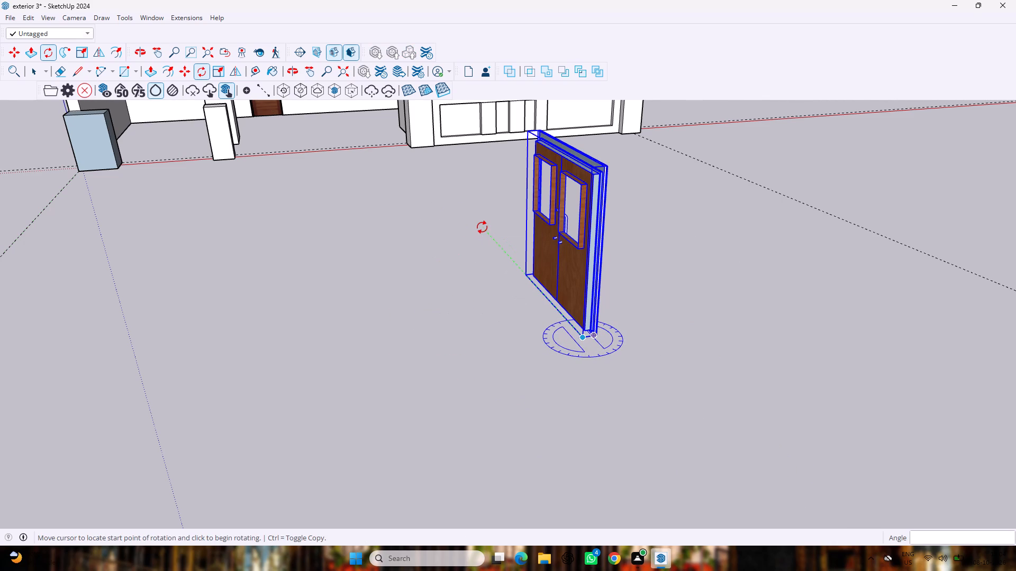
pyautogui.write('90')
pyautogui.press('Return')
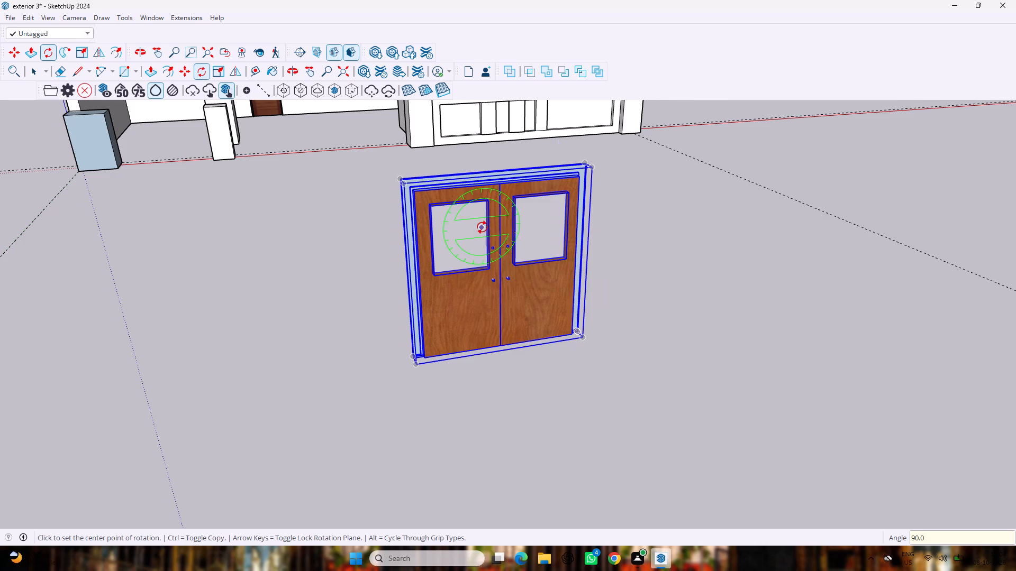
pyautogui.moveTo(613, 349); pyautogui.dragTo(86, 380, button='middle')
pyautogui.scroll(-1, 87, 374)
pyautogui.moveTo(174, 277); pyautogui.dragTo(666, 208, button='middle')
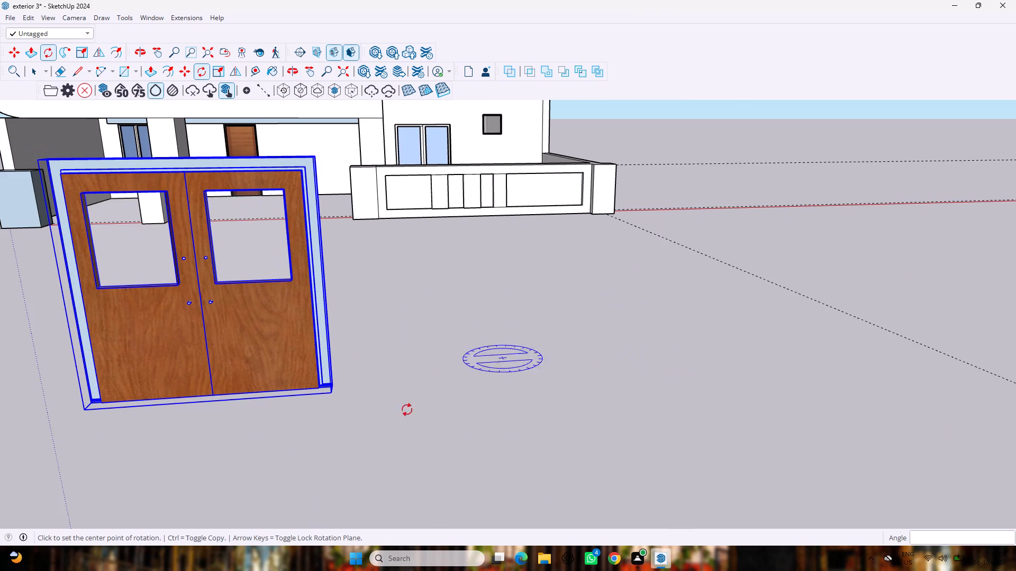
# Rotate the double door 180 degrees about the vertical axis at its bottom corner to turn its handle side outward.
pyautogui.click(332, 386)
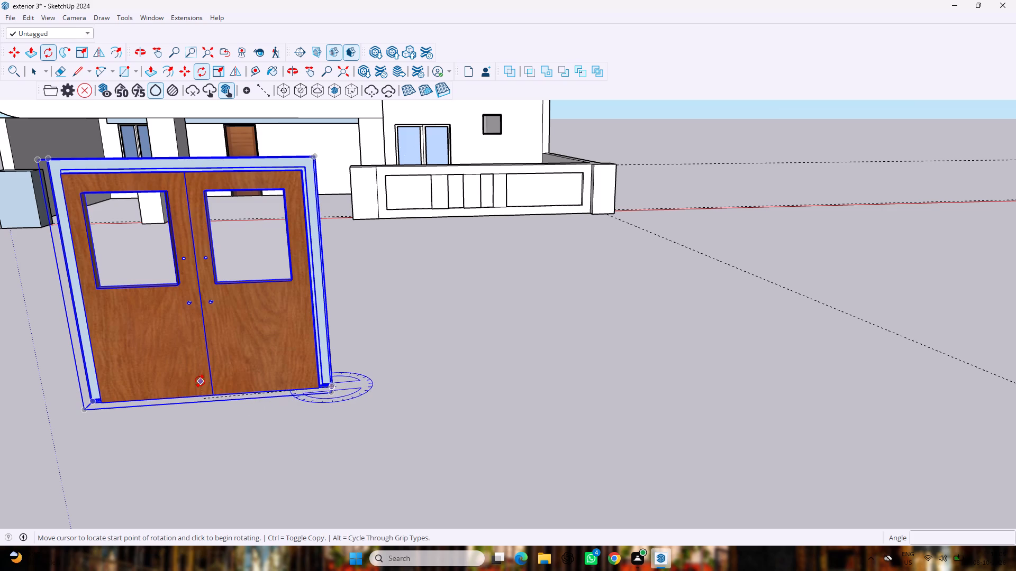
pyautogui.click(60, 393)
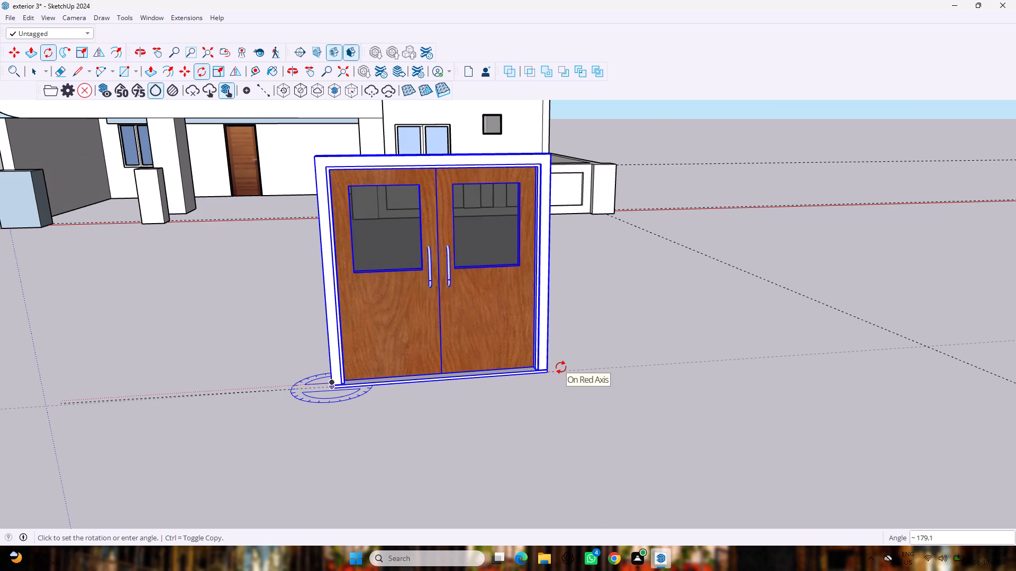
pyautogui.write('180')
pyautogui.press('Return')
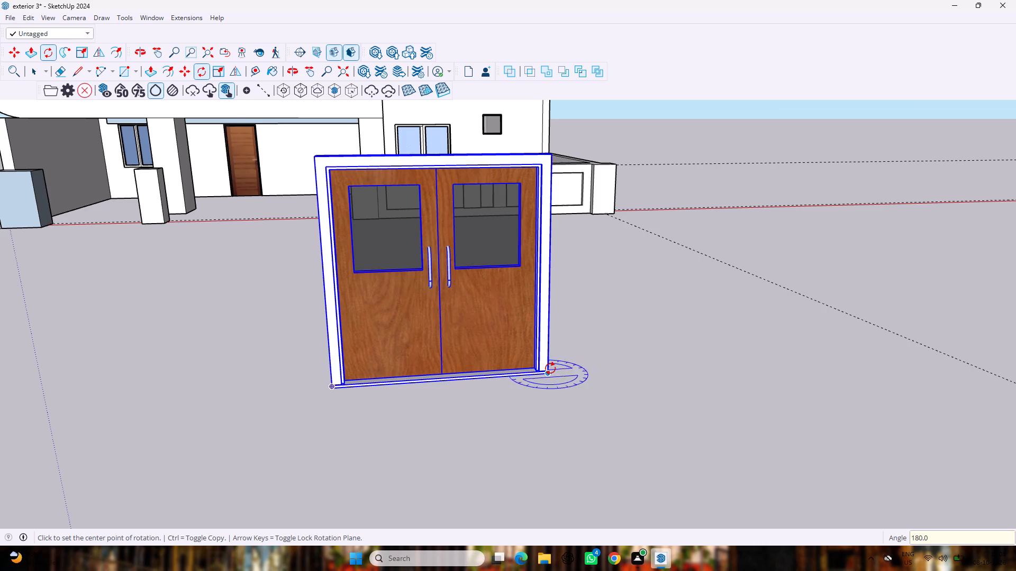
# Move the double door by its front bottom corner to the inner front base corner of the blue end pillar.
pyautogui.scroll(-3, 550, 369)
pyautogui.moveTo(545, 372); pyautogui.dragTo(550, 455, button='middle')
pyautogui.scroll(-2, 550, 454)
pyautogui.scroll(-3, 537, 396)
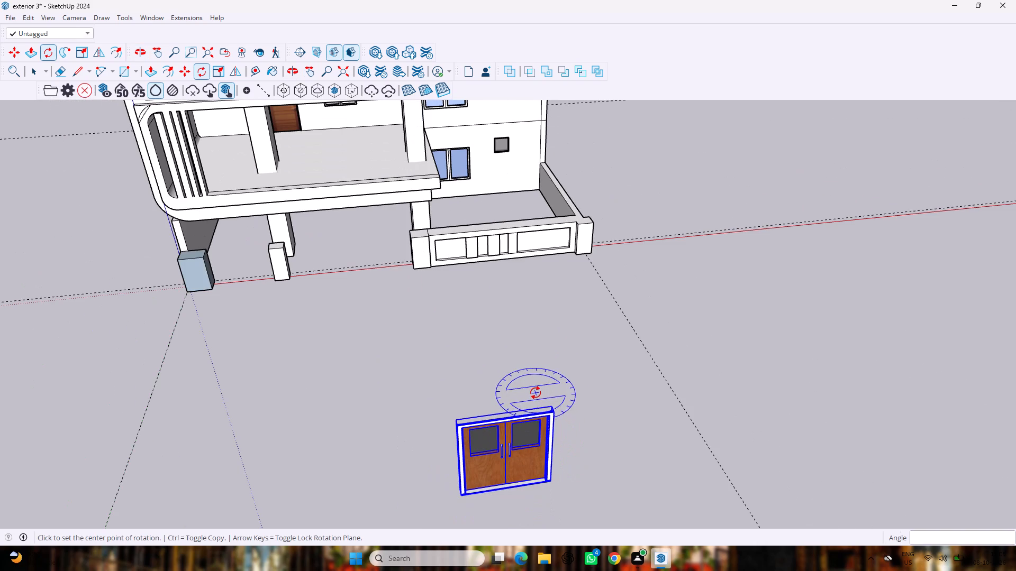
pyautogui.press('m')
pyautogui.scroll(7, 559, 500)
pyautogui.scroll(-2, 549, 490)
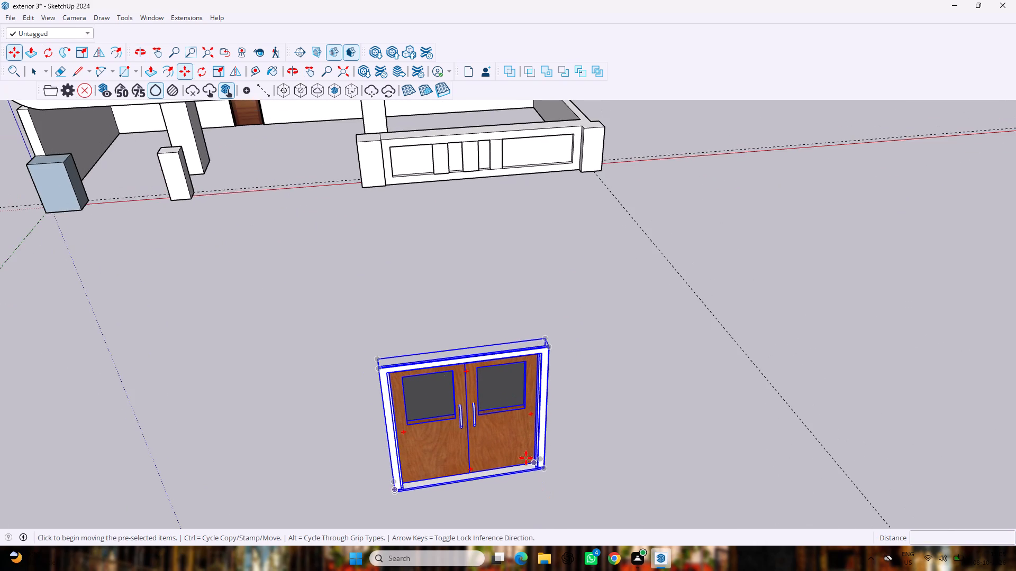
pyautogui.scroll(-2, 522, 468)
pyautogui.scroll(8, 408, 501)
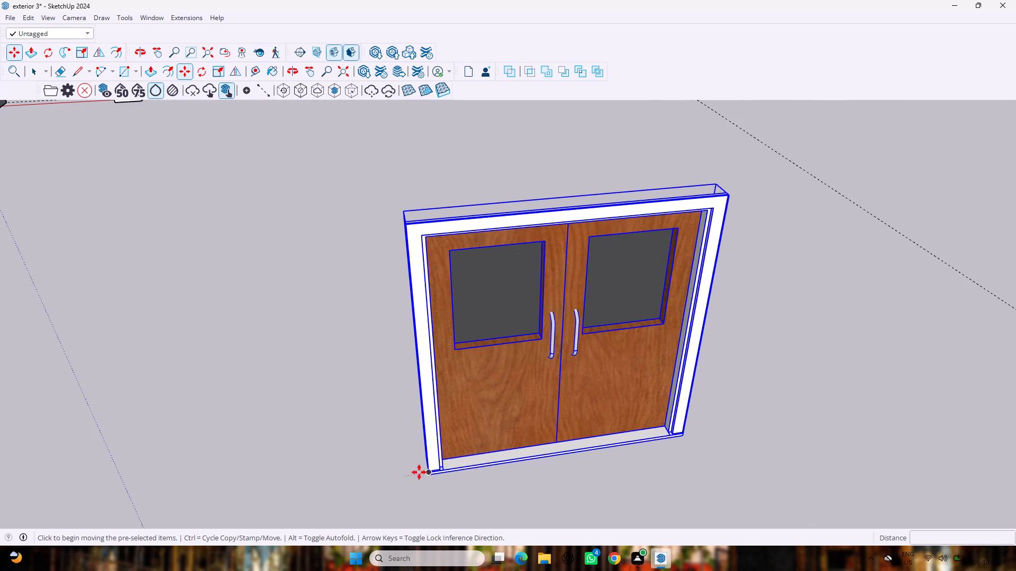
pyautogui.click(430, 475)
pyautogui.scroll(-14, 221, 427)
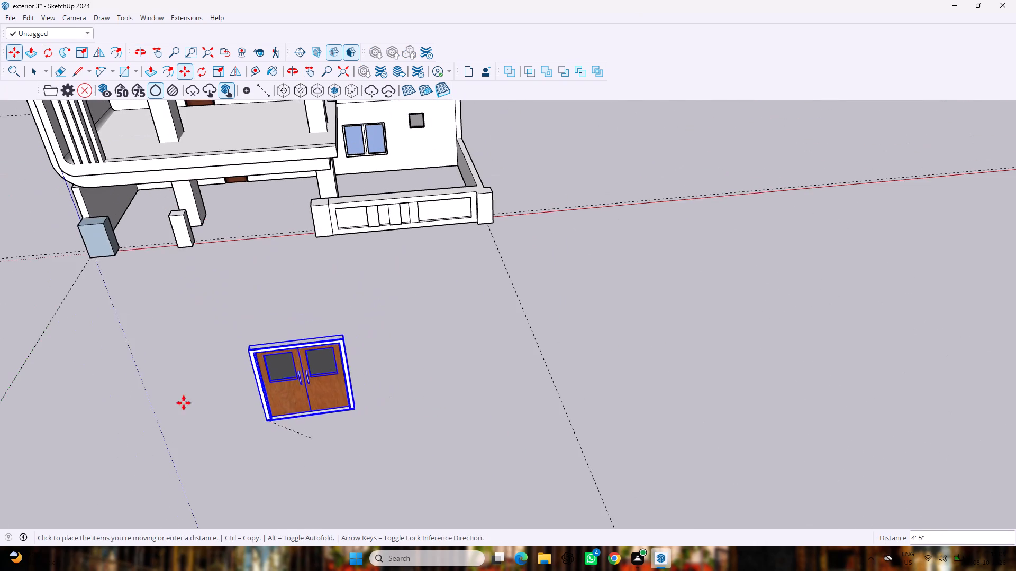
pyautogui.scroll(16, 86, 287)
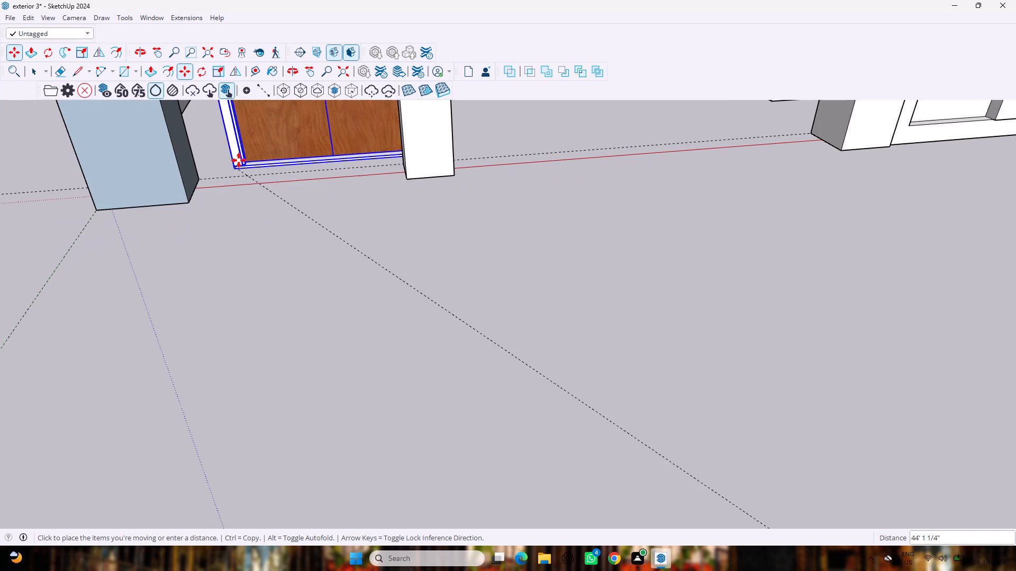
pyautogui.click(188, 202)
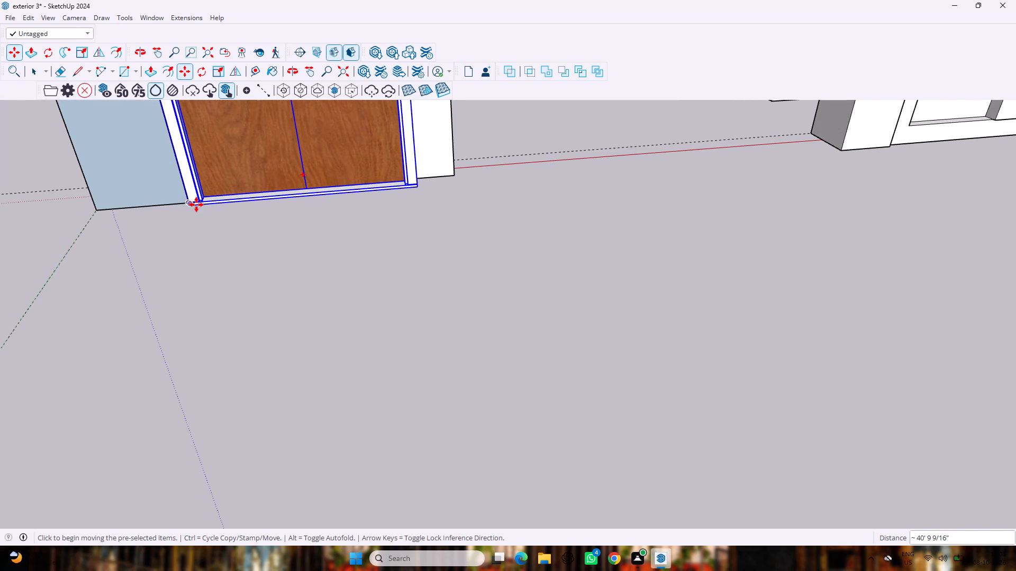
# Scale the double door's height down from the top by a factor of about 0.68.
pyautogui.scroll(-12, 196, 205)
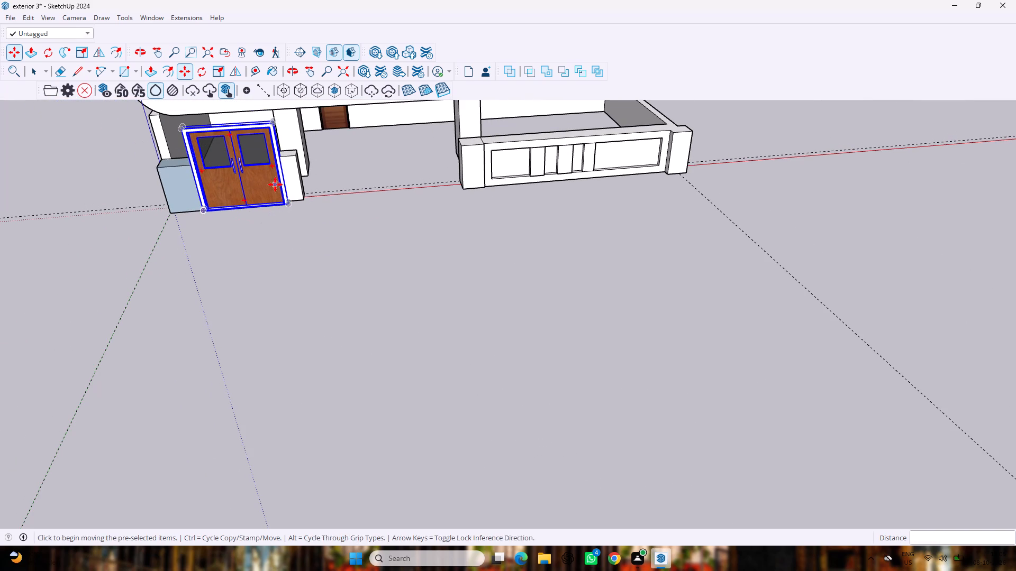
pyautogui.press('s')
pyautogui.scroll(8, 282, 174)
pyautogui.moveTo(287, 168); pyautogui.dragTo(110, 190, button='middle')
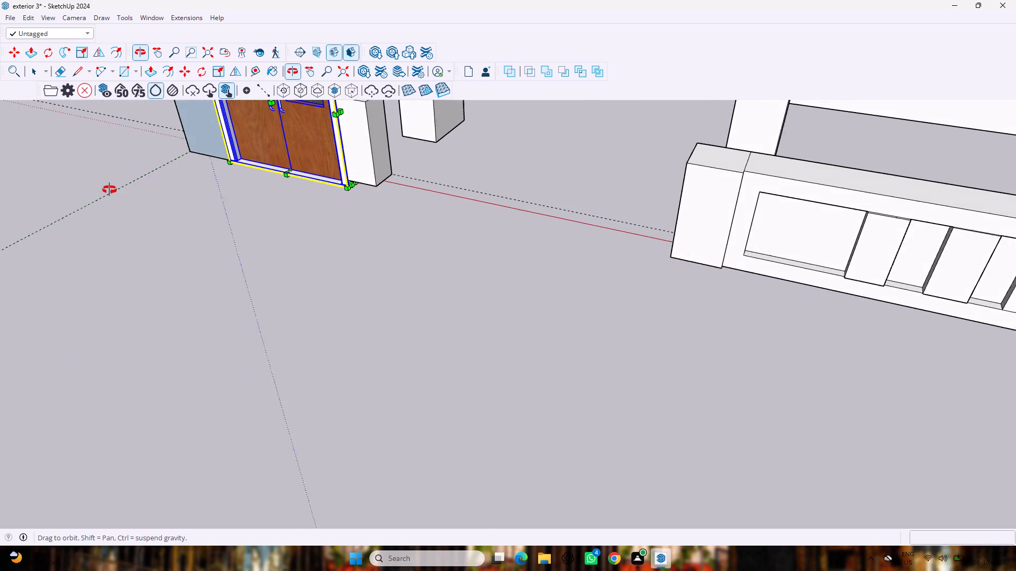
pyautogui.moveTo(110, 190); pyautogui.dragTo(317, 164, button='middle')
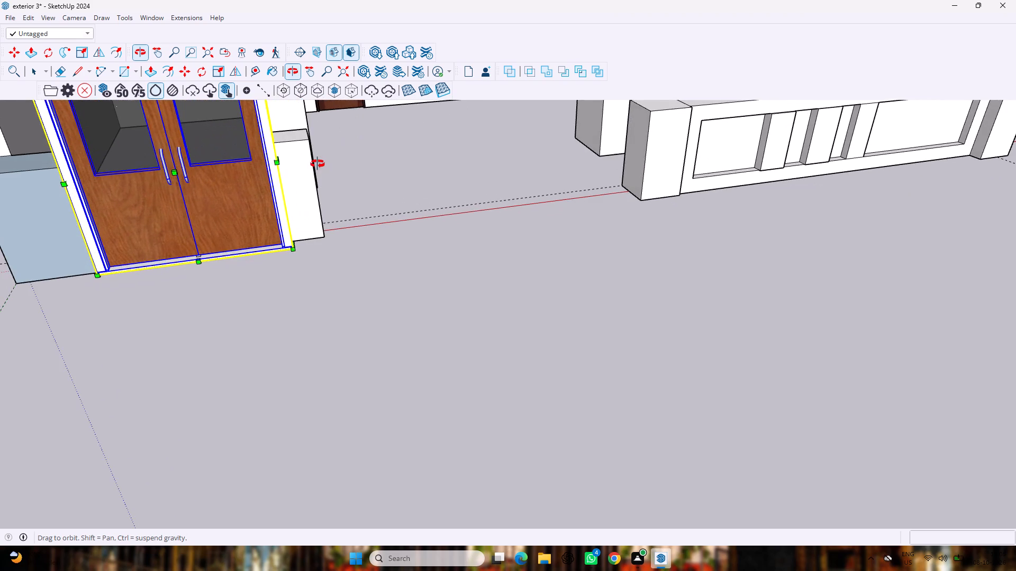
pyautogui.moveTo(317, 164); pyautogui.dragTo(318, 176, button='middle')
pyautogui.scroll(-7, 318, 174)
pyautogui.moveTo(235, 132); pyautogui.dragTo(266, 217, button='middle')
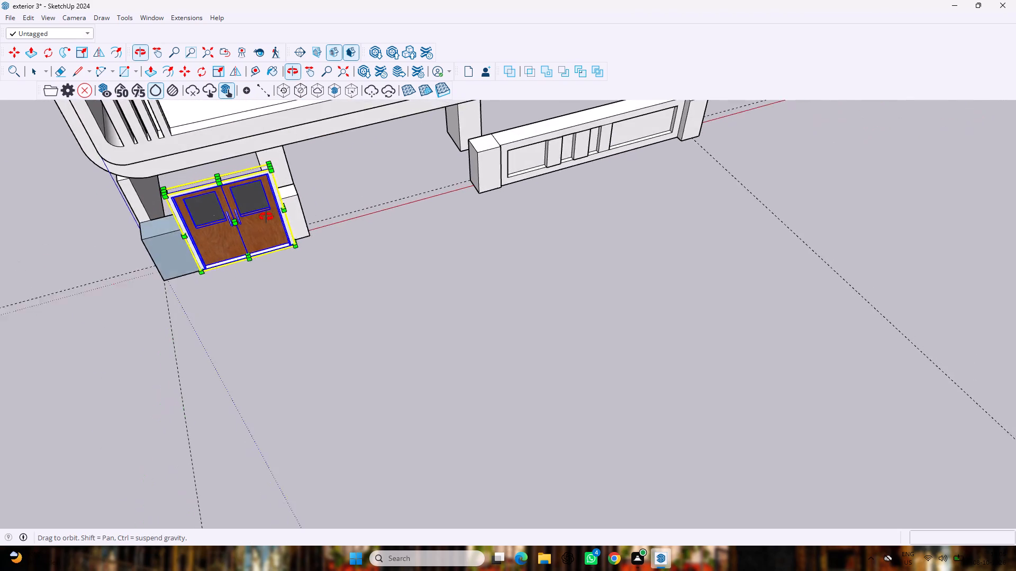
pyautogui.moveTo(266, 217); pyautogui.dragTo(266, 220, button='middle')
pyautogui.scroll(5, 174, 199)
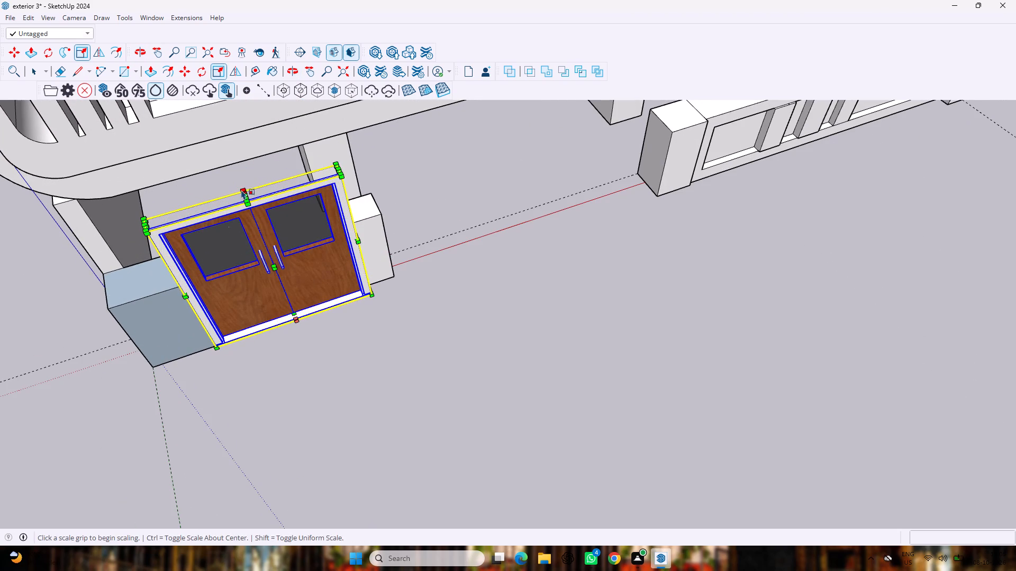
pyautogui.moveTo(244, 195); pyautogui.dragTo(266, 240)
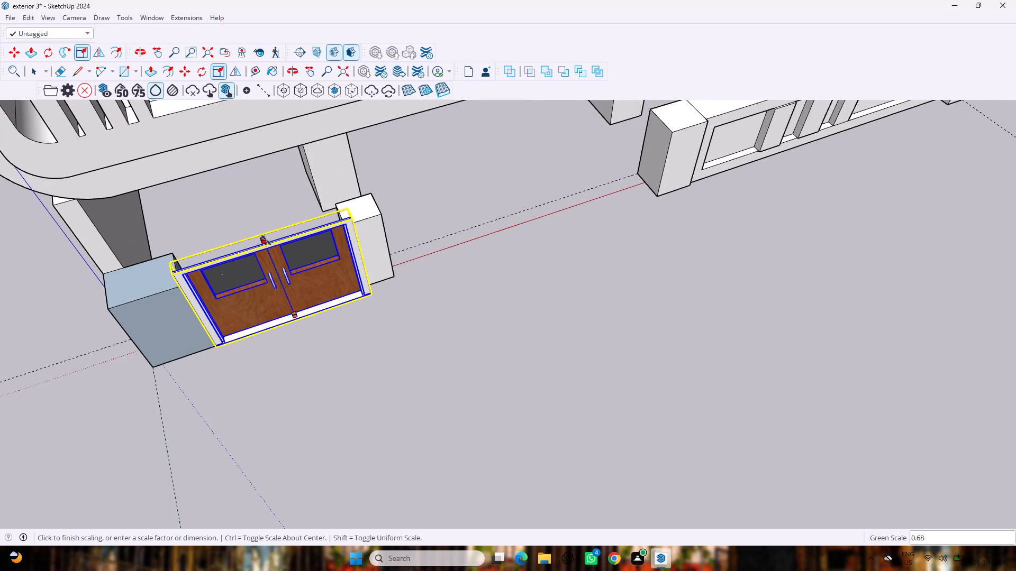
pyautogui.moveTo(266, 240); pyautogui.dragTo(266, 239)
# Scale the double door's height down from the top by a further 0.85 to match the adjacent pillars, and deselect it.
pyautogui.moveTo(317, 207); pyautogui.dragTo(75, 183, button='middle')
pyautogui.scroll(1, 317, 207)
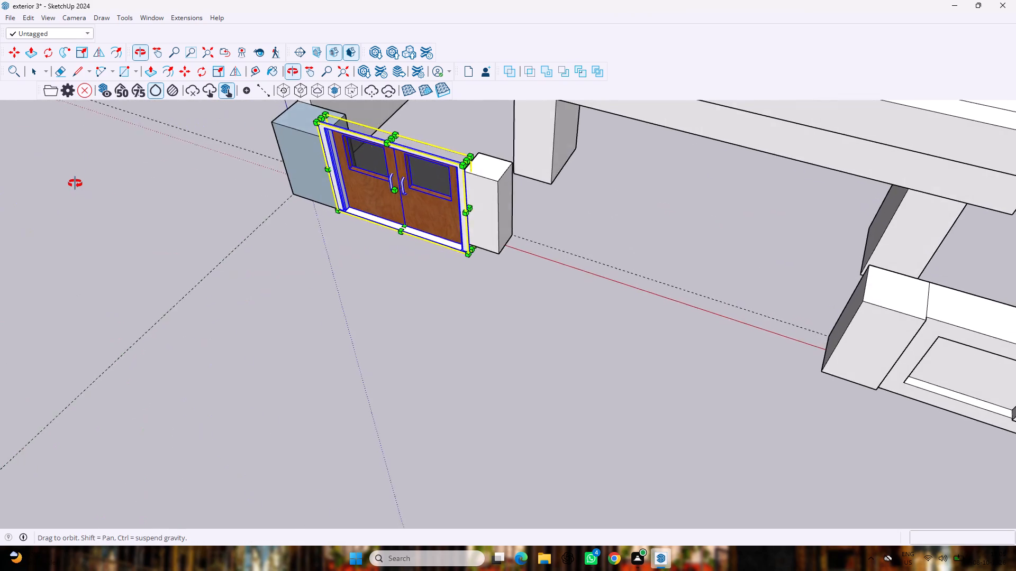
pyautogui.moveTo(75, 183); pyautogui.dragTo(56, 126, button='middle')
pyautogui.scroll(7, 402, 321)
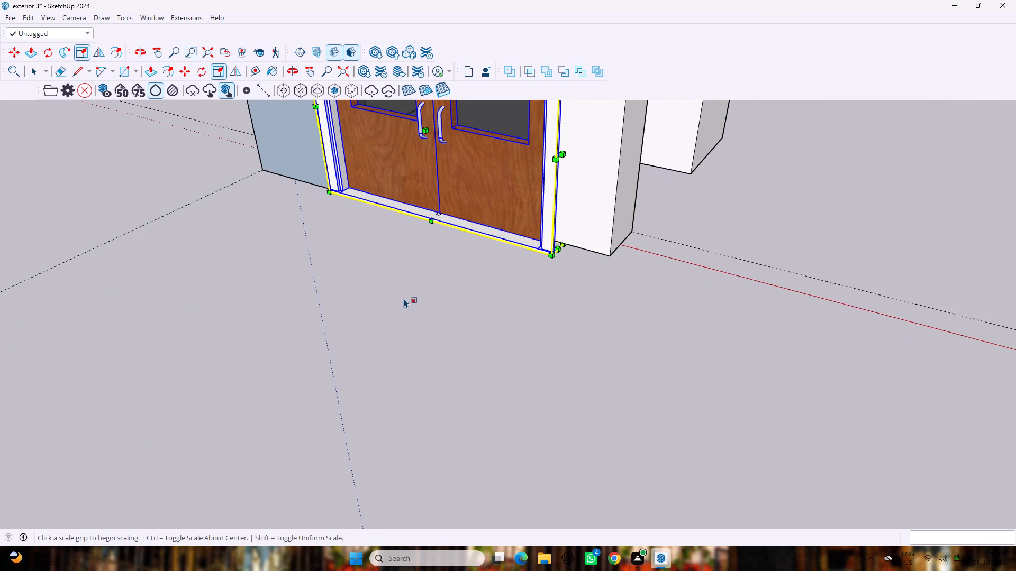
pyautogui.scroll(3, 404, 296)
pyautogui.scroll(-6, 404, 294)
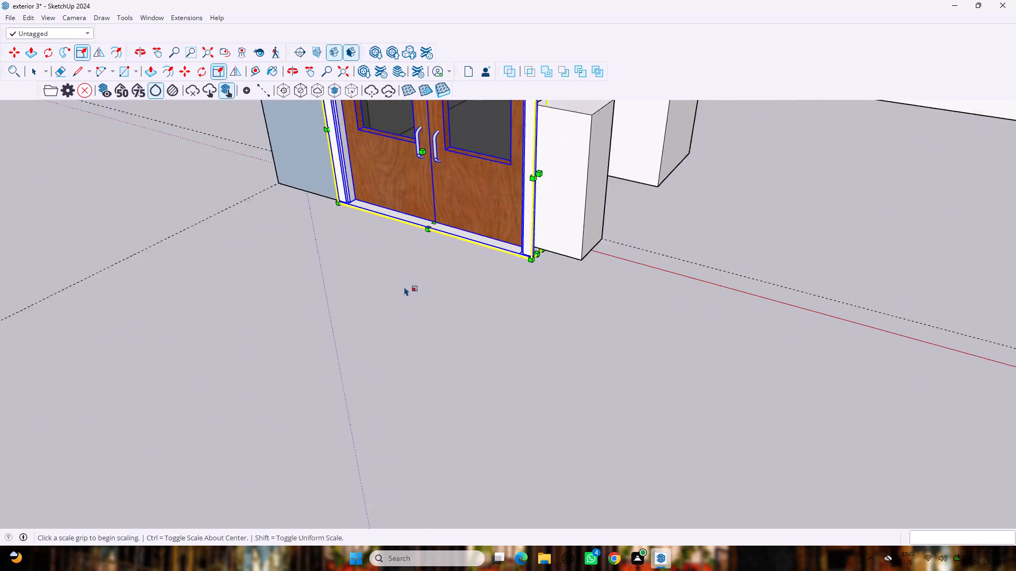
pyautogui.scroll(-2, 404, 287)
pyautogui.moveTo(422, 148); pyautogui.dragTo(436, 196, button='middle')
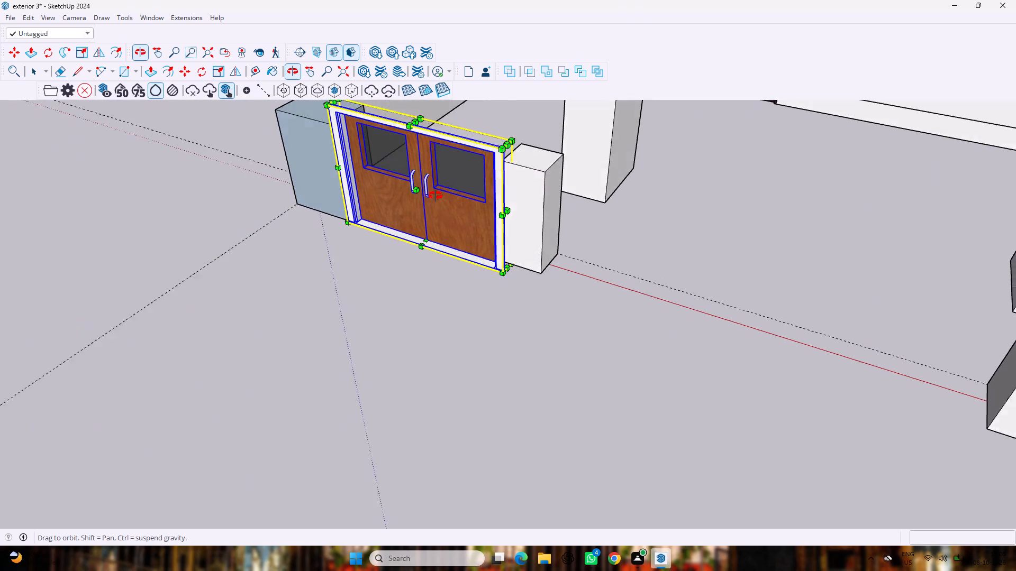
pyautogui.moveTo(436, 196); pyautogui.dragTo(446, 242, button='middle')
pyautogui.moveTo(410, 158); pyautogui.dragTo(415, 171)
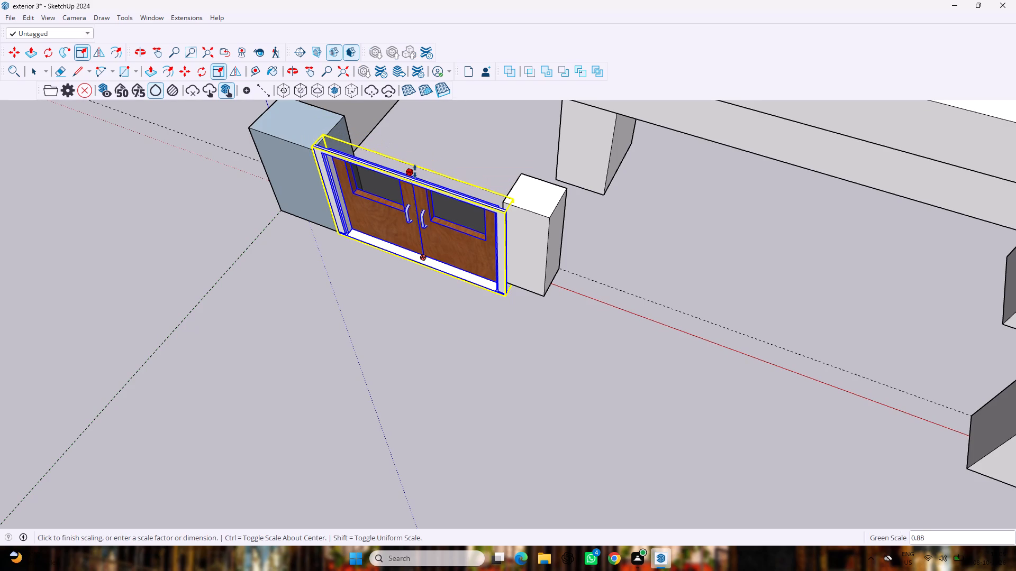
pyautogui.moveTo(415, 171); pyautogui.dragTo(417, 174)
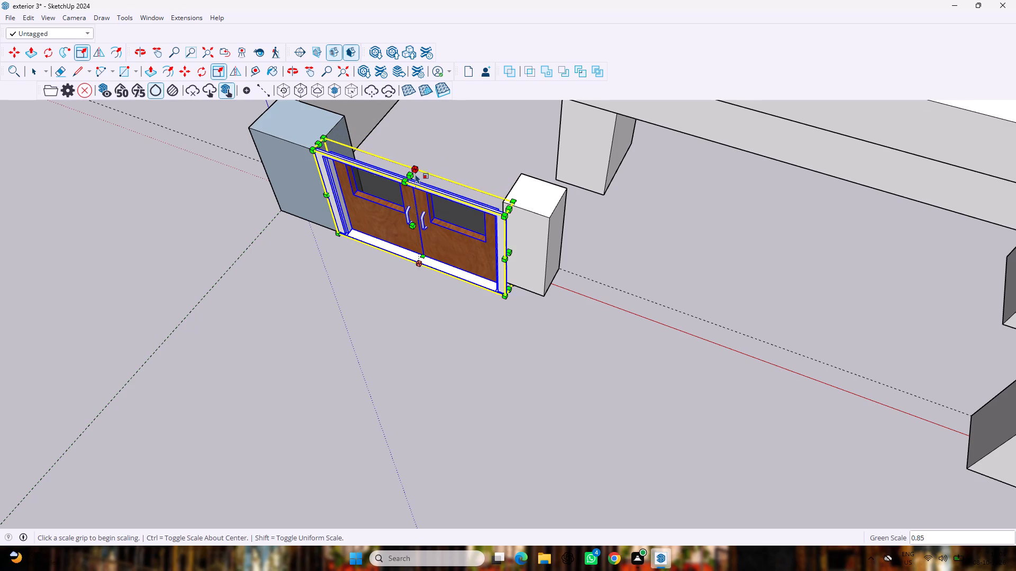
pyautogui.moveTo(417, 176); pyautogui.dragTo(518, 12, button='middle')
pyautogui.scroll(1, 417, 176)
pyautogui.press('space')
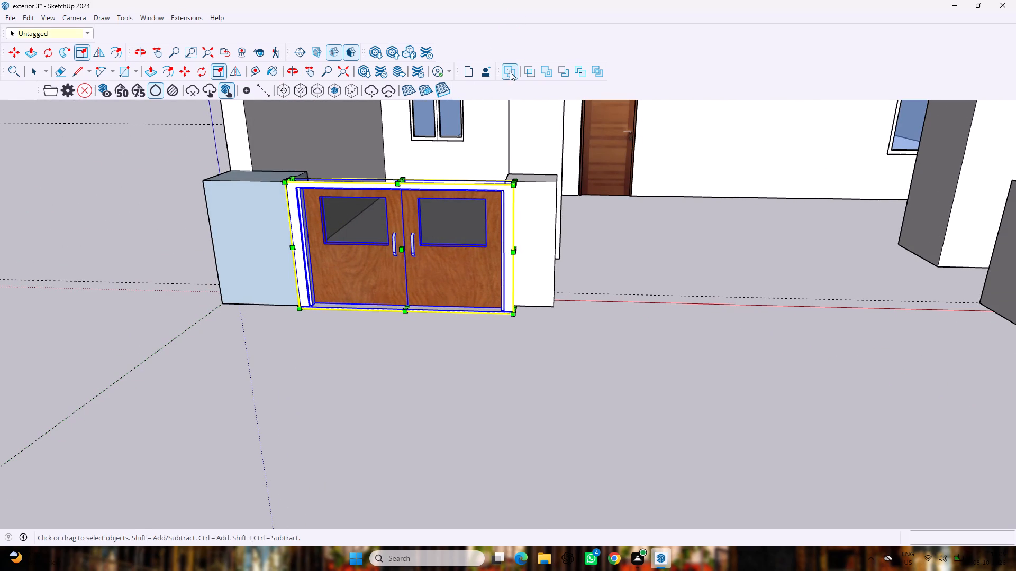
pyautogui.click(286, 448)
pyautogui.scroll(-5, 294, 413)
pyautogui.scroll(2, 432, 354)
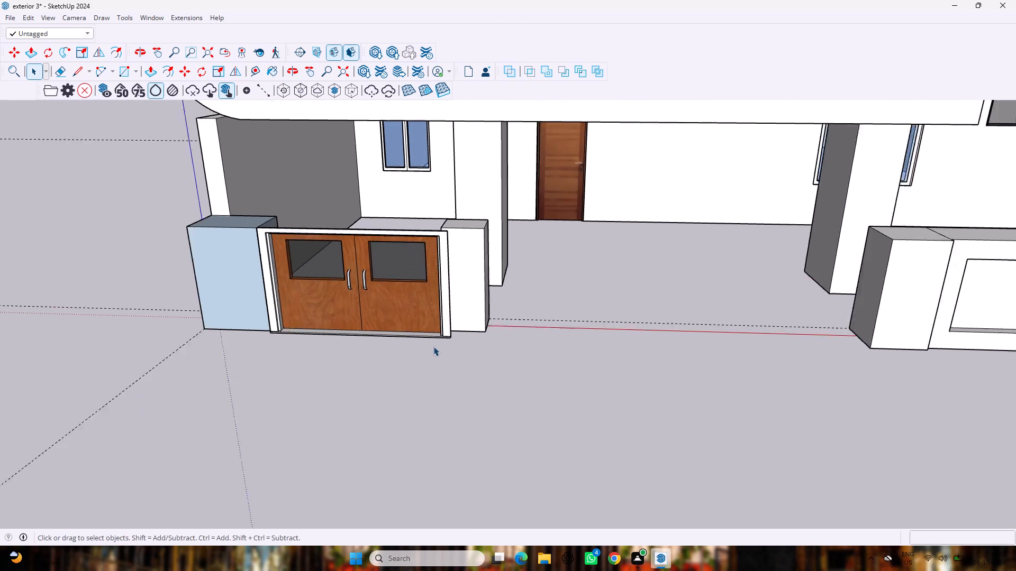
# Move the double door about 7" so its outer bottom corner meets the white pillar's inner front base corner.
pyautogui.scroll(5, 433, 346)
pyautogui.moveTo(468, 282); pyautogui.dragTo(183, 284, button='middle')
pyautogui.press('m')
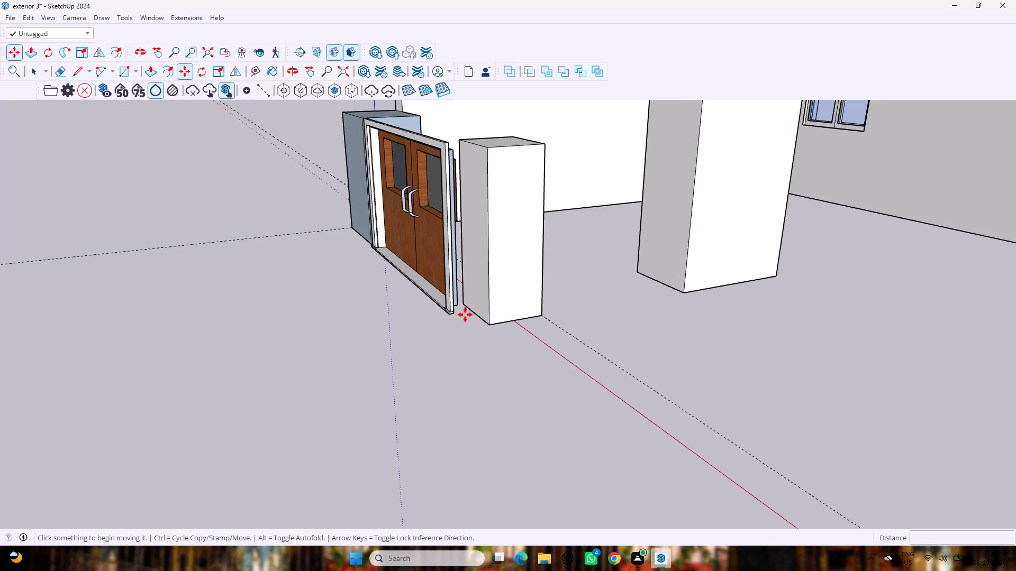
pyautogui.moveTo(448, 314); pyautogui.dragTo(451, 313)
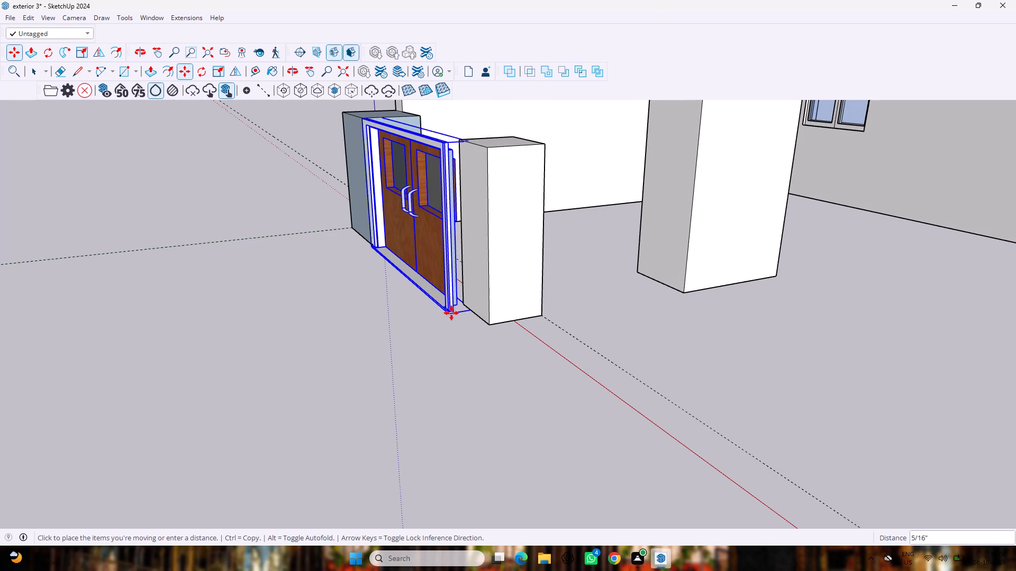
pyautogui.moveTo(451, 313); pyautogui.dragTo(462, 302)
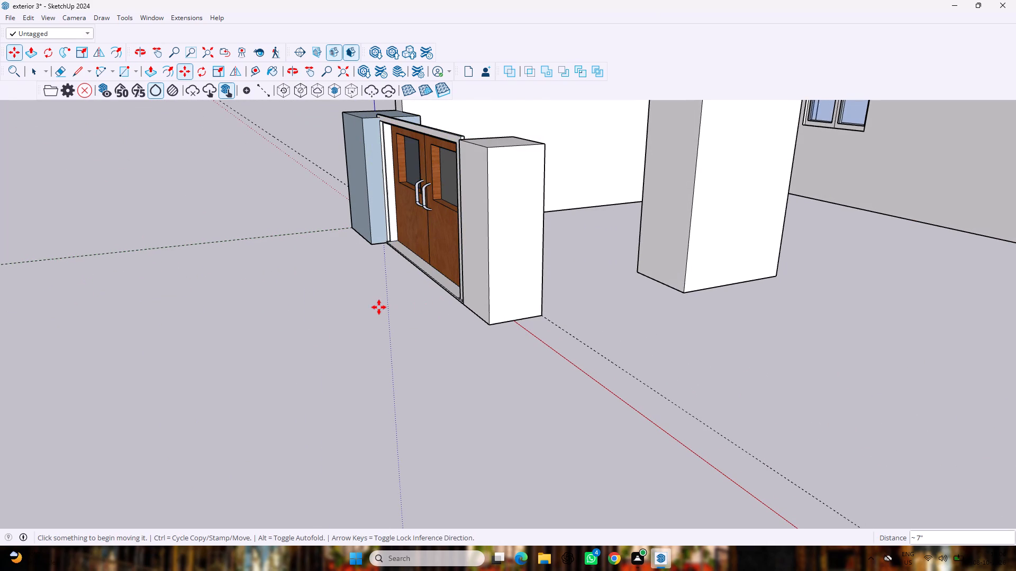
# Push the blue end pillar's front face back 7 11/16" to line it up with the double door.
pyautogui.moveTo(348, 310); pyautogui.dragTo(564, 290, button='middle')
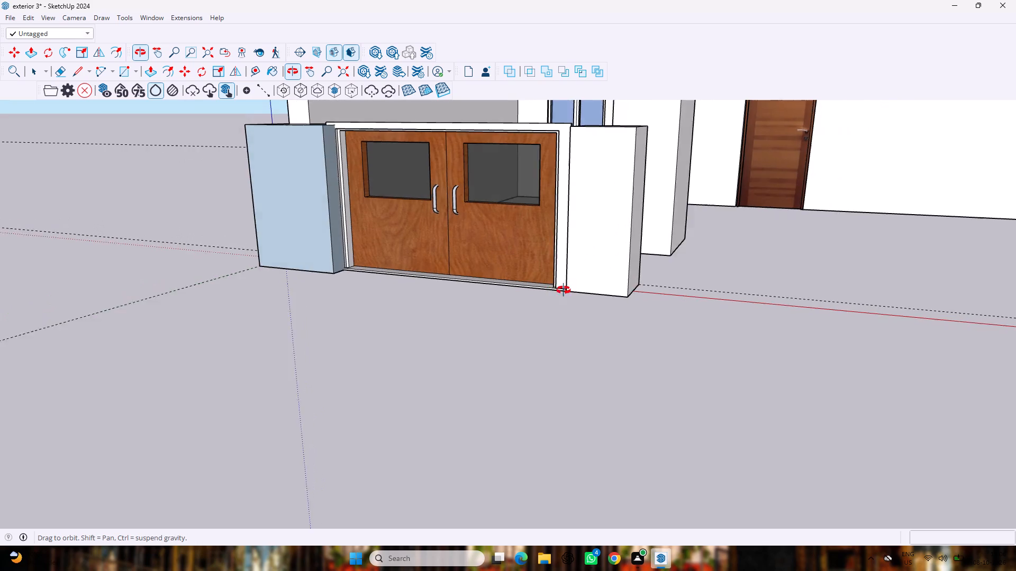
pyautogui.moveTo(564, 290); pyautogui.dragTo(620, 299, button='middle')
pyautogui.press('p')
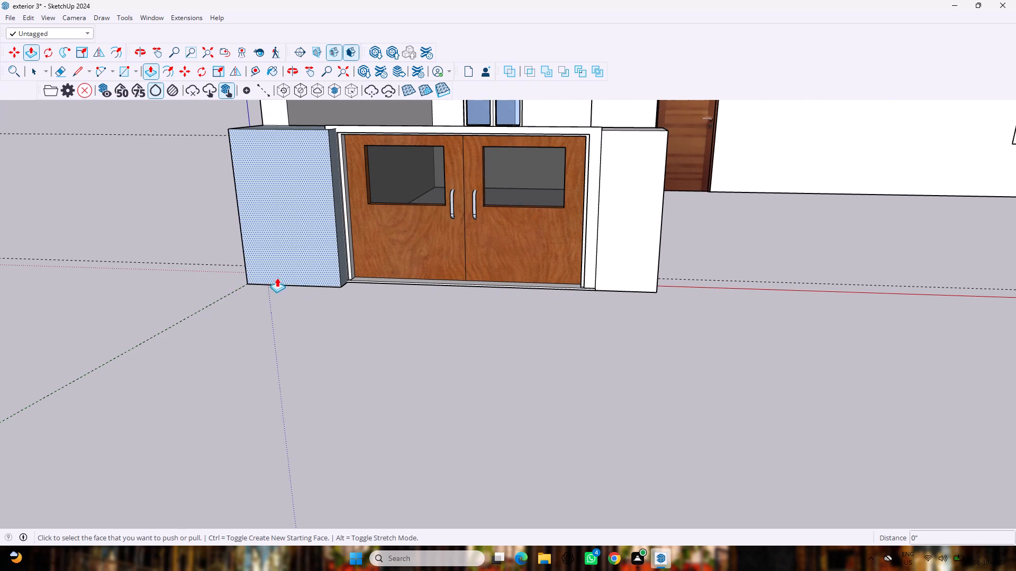
pyautogui.moveTo(282, 270); pyautogui.dragTo(289, 261)
pyautogui.scroll(-3, 419, 263)
pyautogui.scroll(-3, 579, 279)
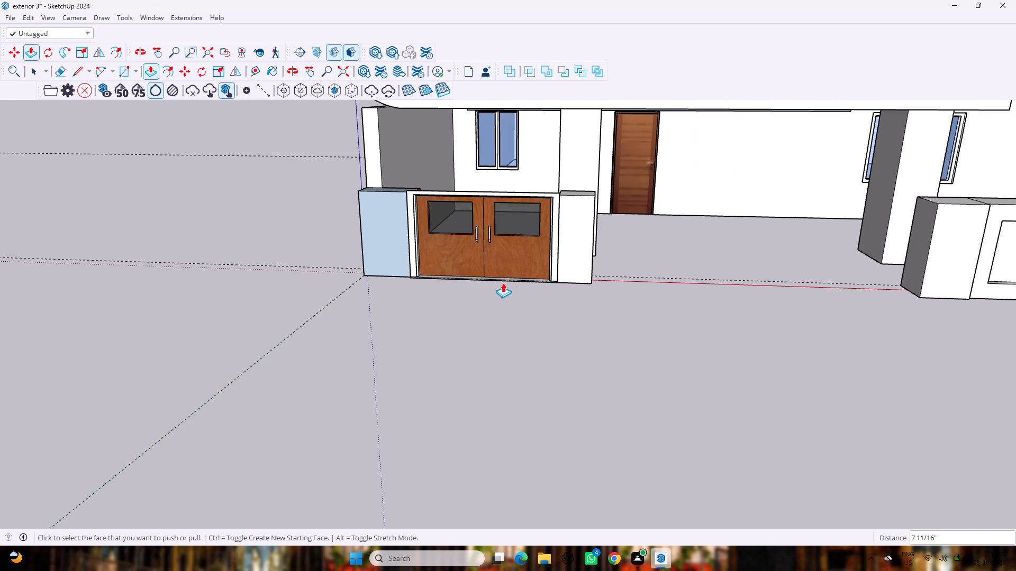
# Copy the double door and paste the copy at the outer front base corner of the white pillar beside the first door.
pyautogui.press('s')
pyautogui.click(482, 269)
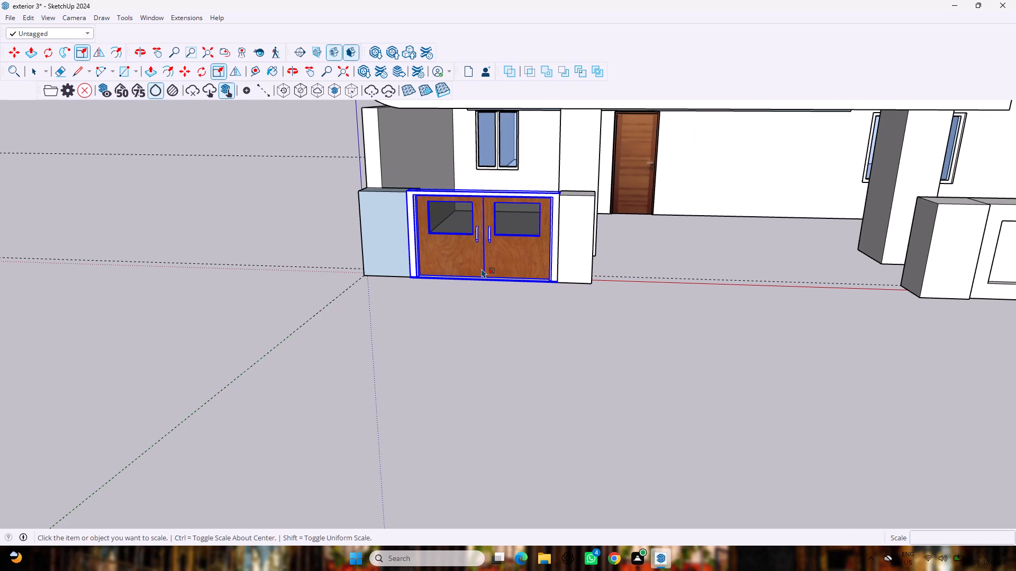
pyautogui.rightClick(479, 264)
pyautogui.click(221, 347)
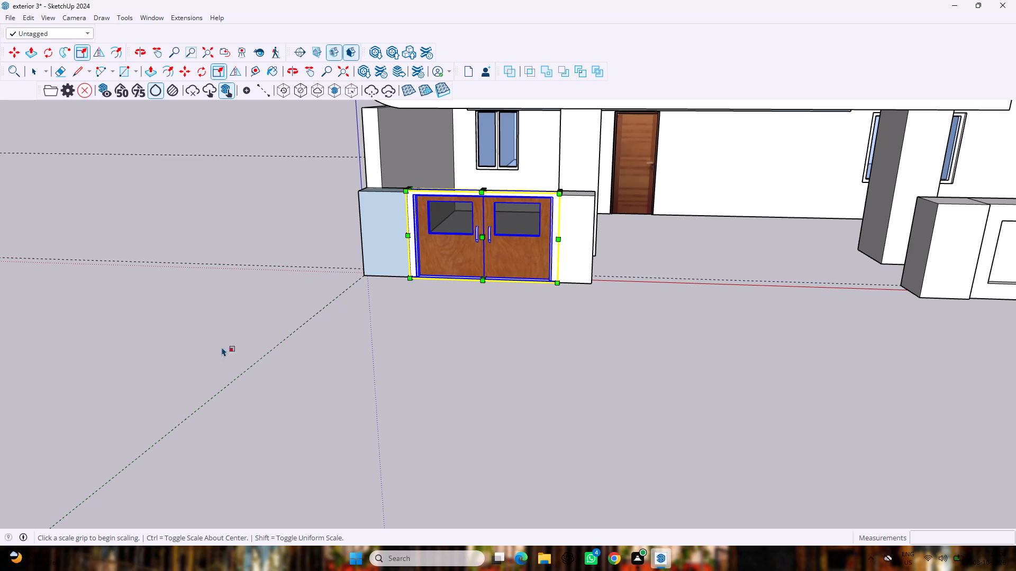
pyautogui.hotkey('ctrl', 'c')
pyautogui.hotkey('ctrl', 'v')
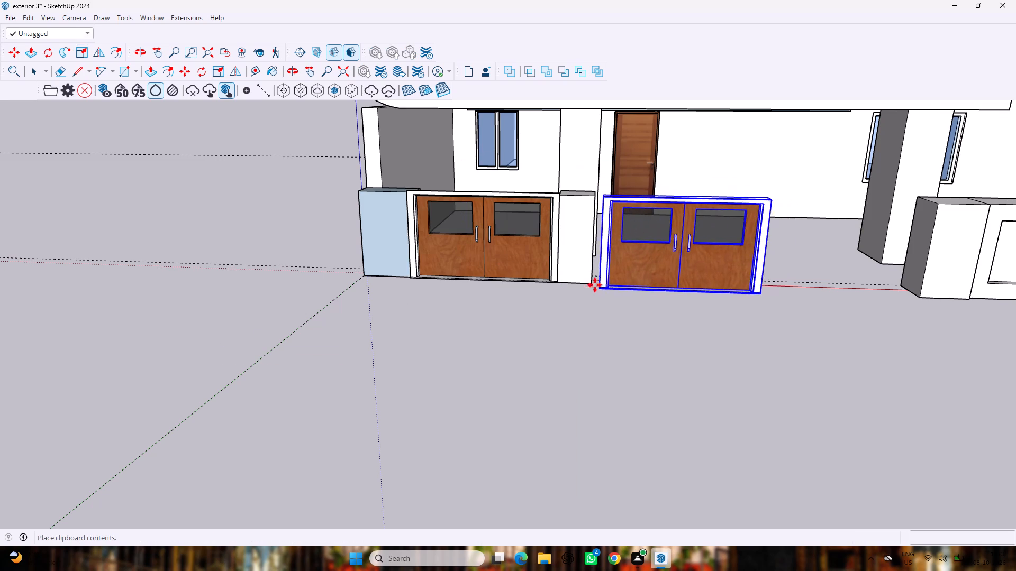
pyautogui.scroll(3, 595, 282)
pyautogui.moveTo(600, 271); pyautogui.dragTo(433, 257, button='middle')
pyautogui.scroll(1, 580, 265)
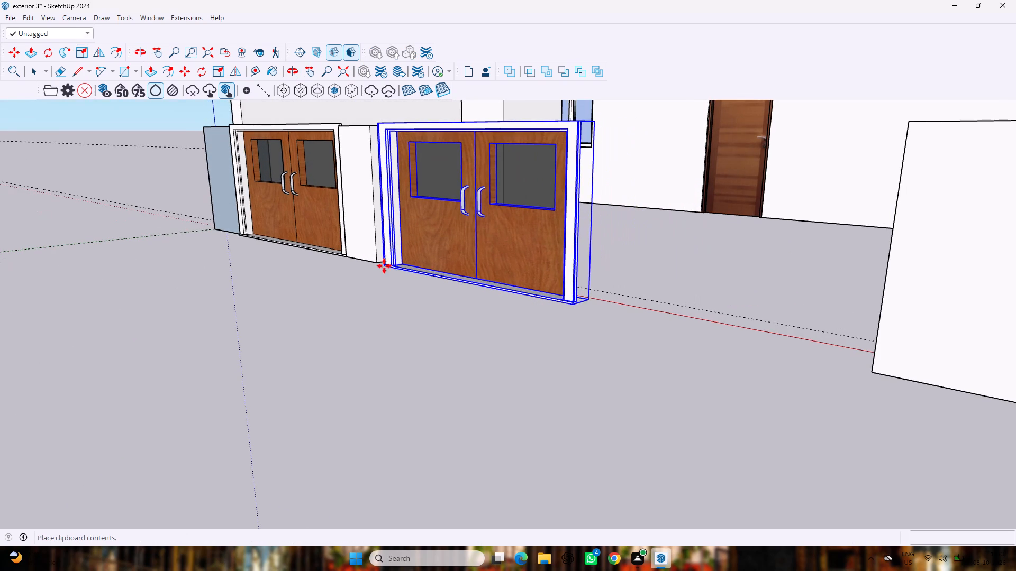
pyautogui.click(377, 263)
# Scale the pasted double door's width by 2.00 so it spans the gap to the next boundary-wall pillar, and deselect it.
pyautogui.press('s')
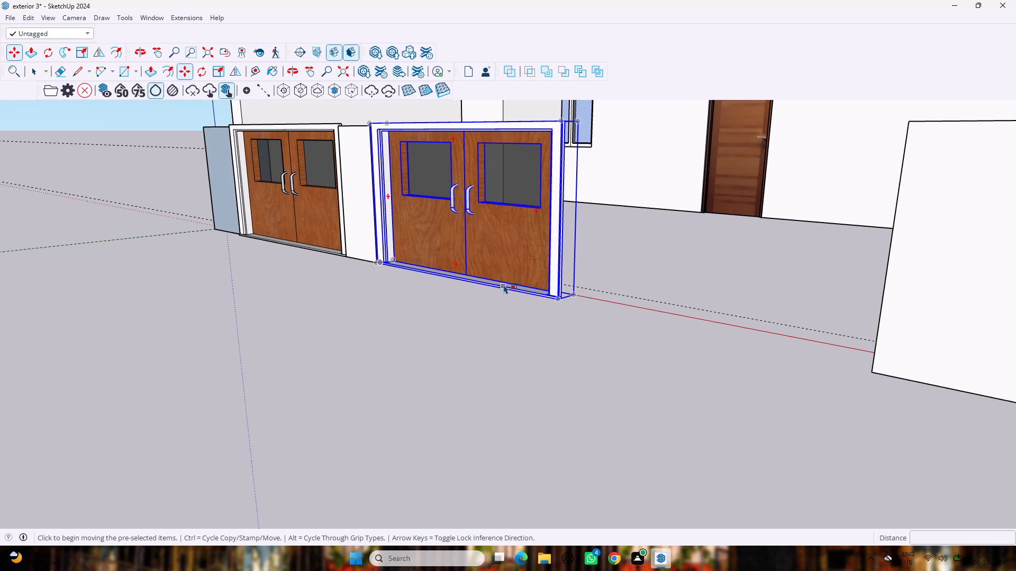
pyautogui.moveTo(566, 211); pyautogui.dragTo(646, 232)
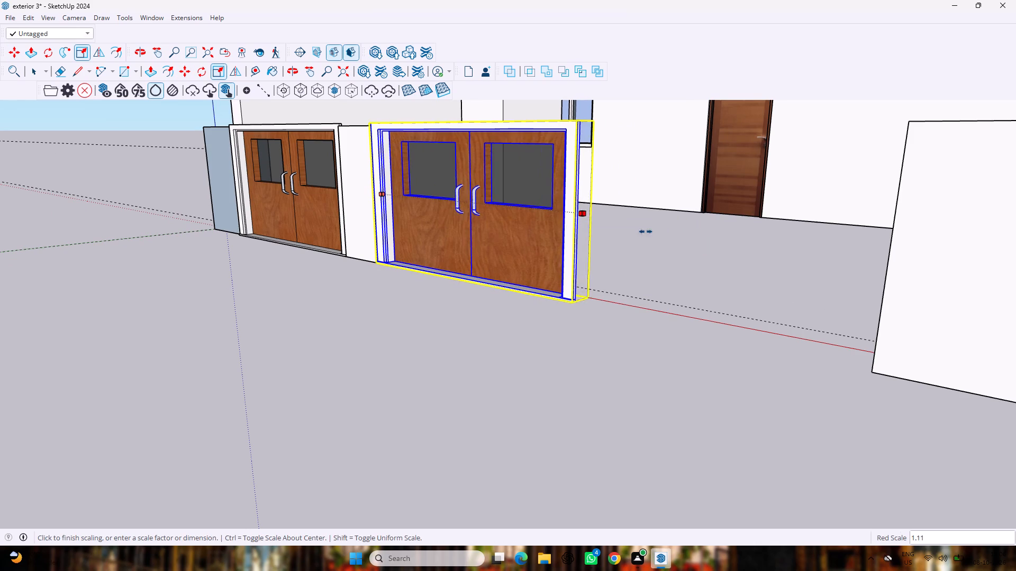
pyautogui.moveTo(646, 232); pyautogui.dragTo(881, 263)
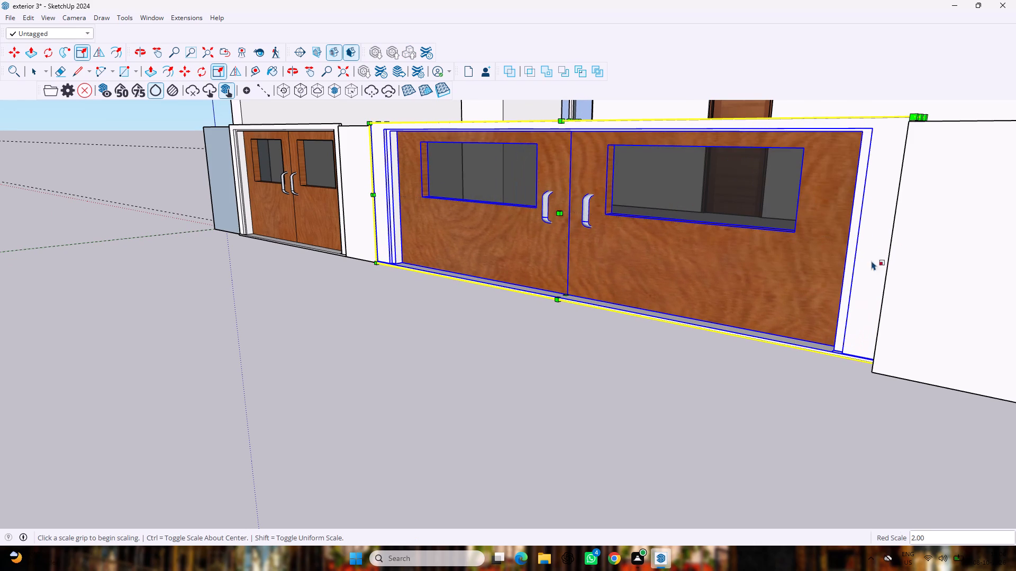
pyautogui.scroll(-3, 748, 272)
pyautogui.moveTo(728, 272); pyautogui.dragTo(835, 310, button='middle')
pyautogui.scroll(-4, 819, 310)
pyautogui.scroll(-1, 746, 337)
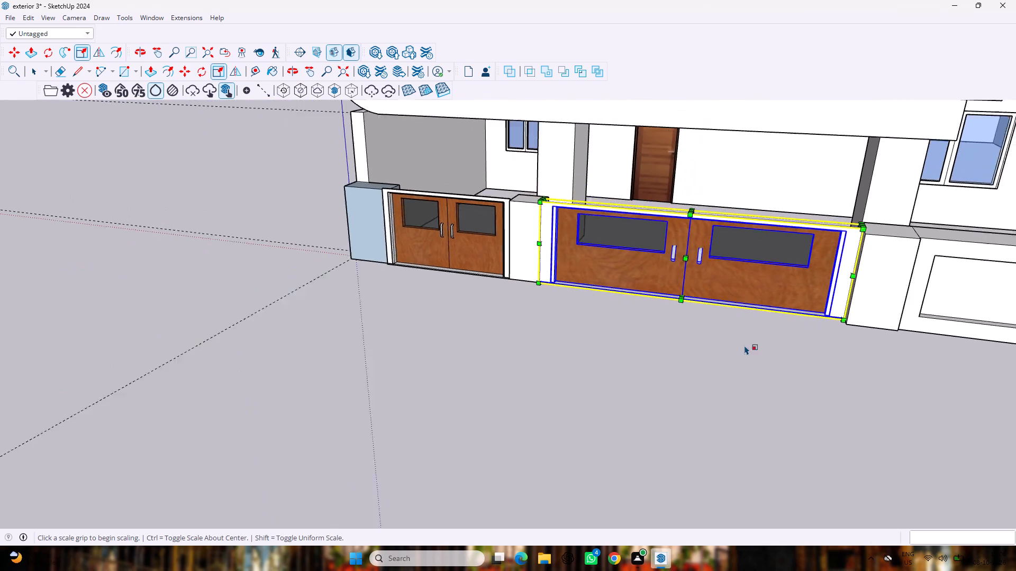
pyautogui.scroll(-4, 745, 345)
pyautogui.moveTo(676, 393); pyautogui.dragTo(773, 368, button='middle')
pyautogui.press('space')
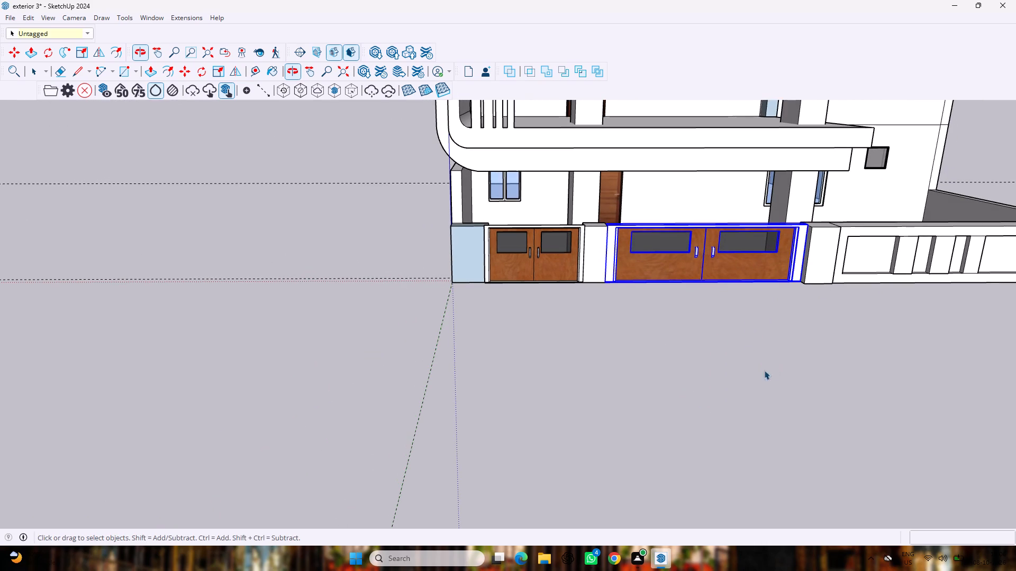
pyautogui.click(664, 407)
# Create a MajRail railing along the first-floor balcony edge, about 24' across the front and about 16' 9" back along the open side.
pyautogui.scroll(-5, 663, 399)
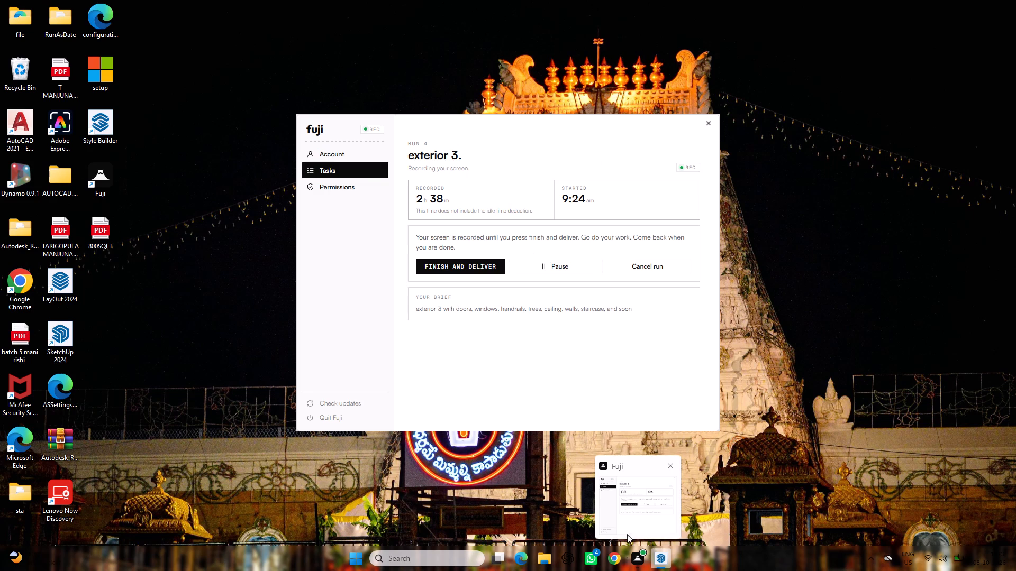
pyautogui.scroll(-1, 752, 329)
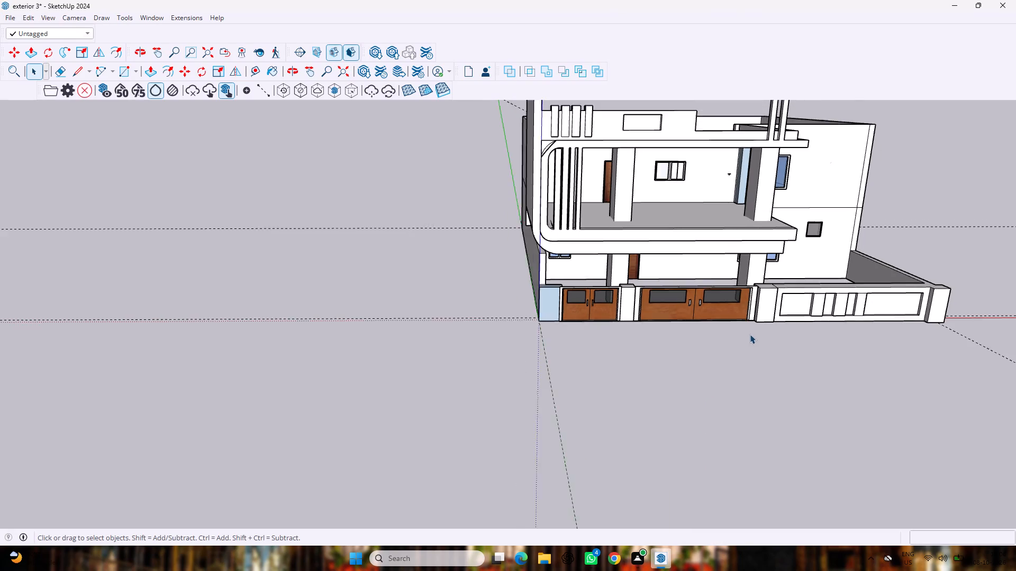
pyautogui.scroll(-5, 750, 334)
pyautogui.moveTo(700, 368); pyautogui.dragTo(589, 379, button='middle')
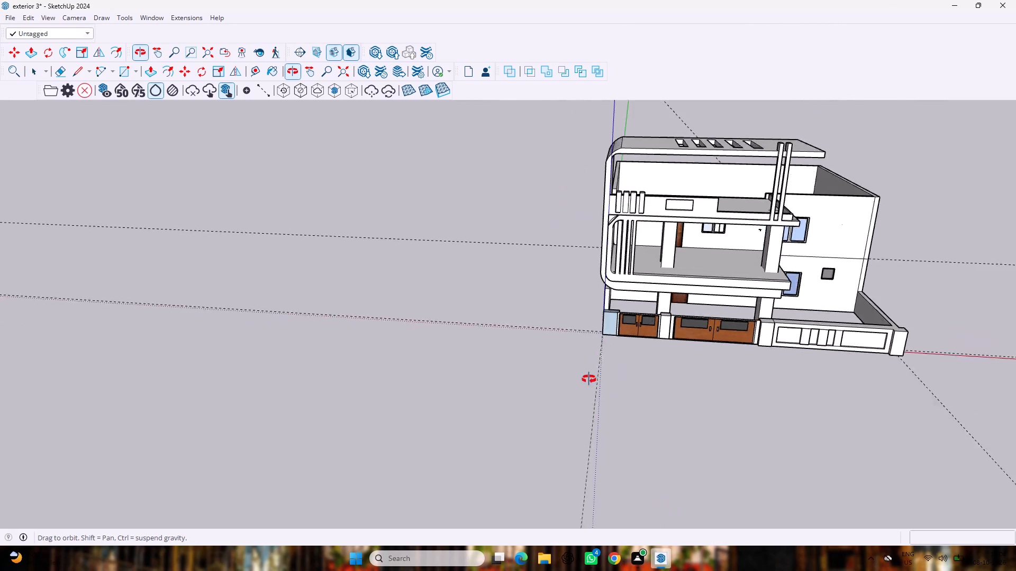
pyautogui.moveTo(589, 379); pyautogui.dragTo(537, 357, button='middle')
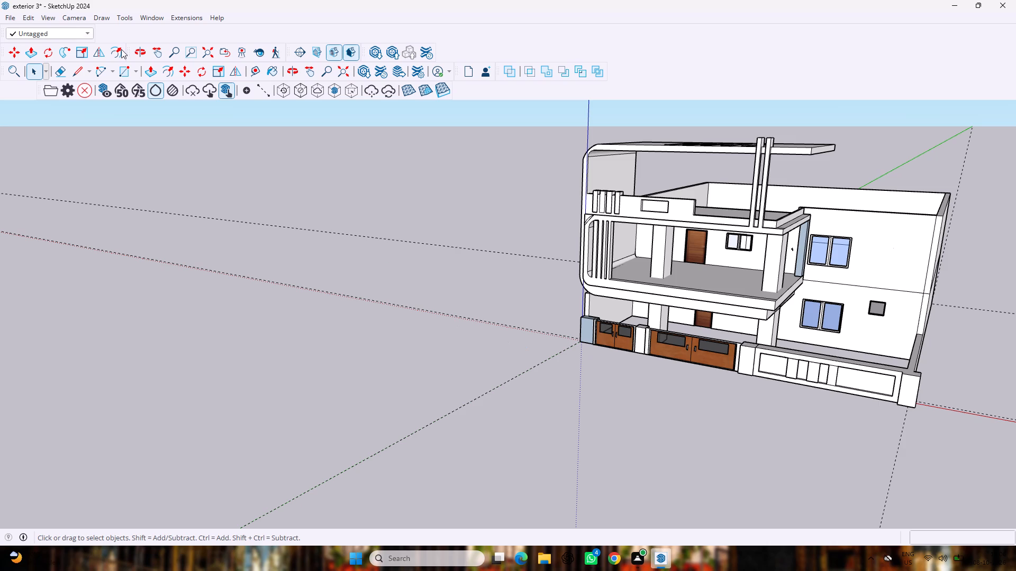
pyautogui.click(172, 18)
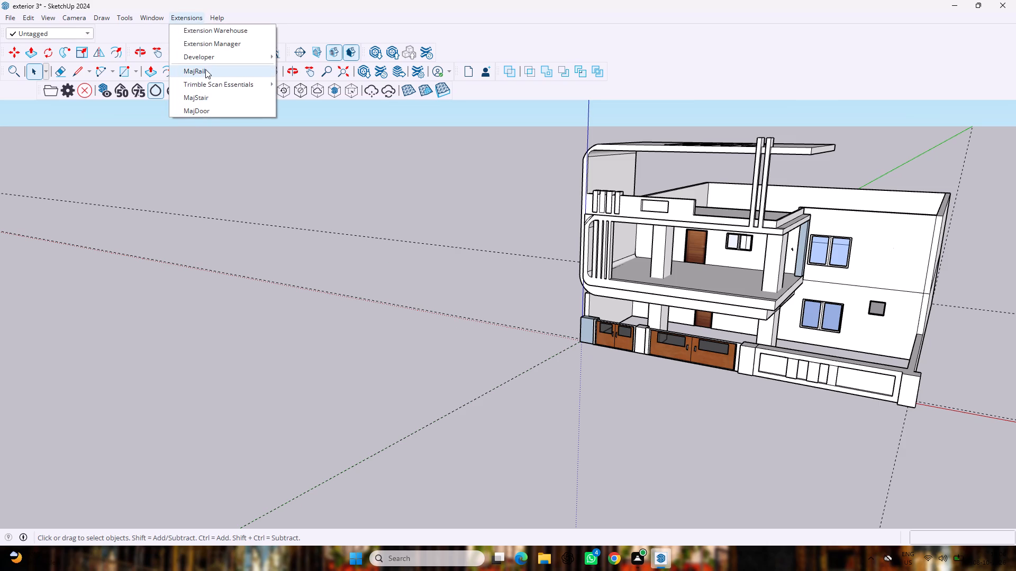
pyautogui.click(205, 69)
pyautogui.click(166, 307)
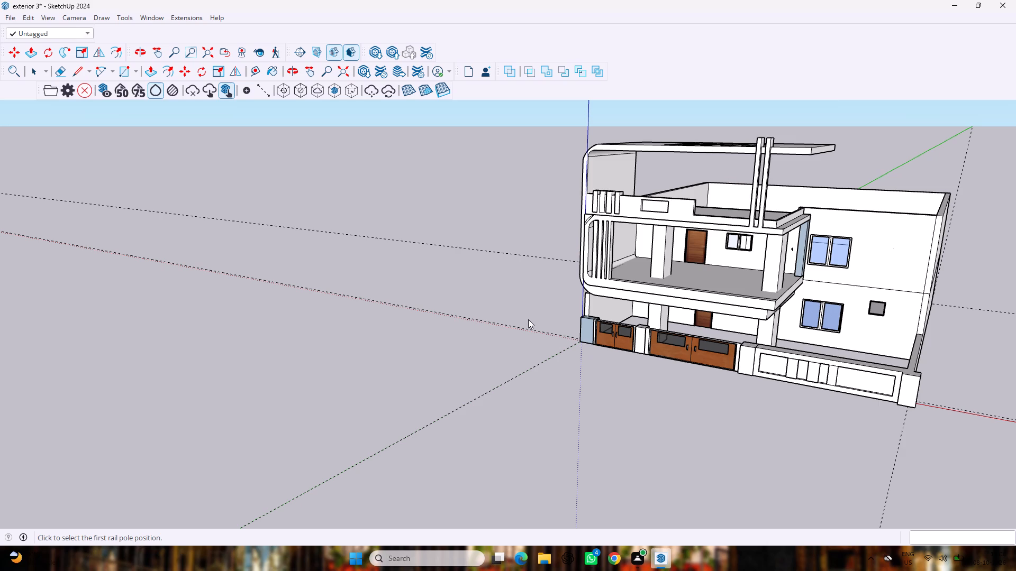
pyautogui.scroll(7, 577, 298)
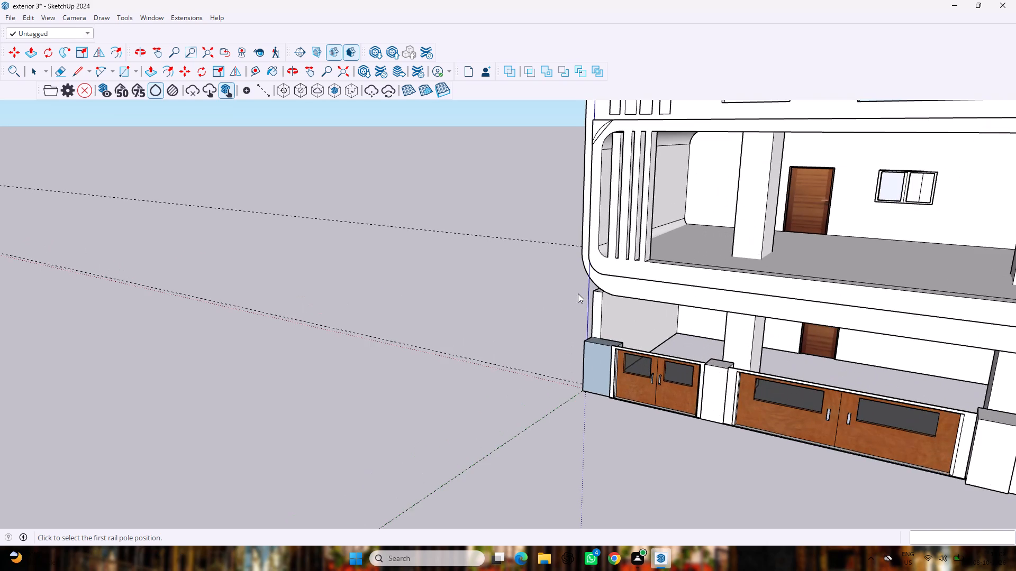
pyautogui.scroll(-4, 578, 293)
pyautogui.scroll(1, 626, 269)
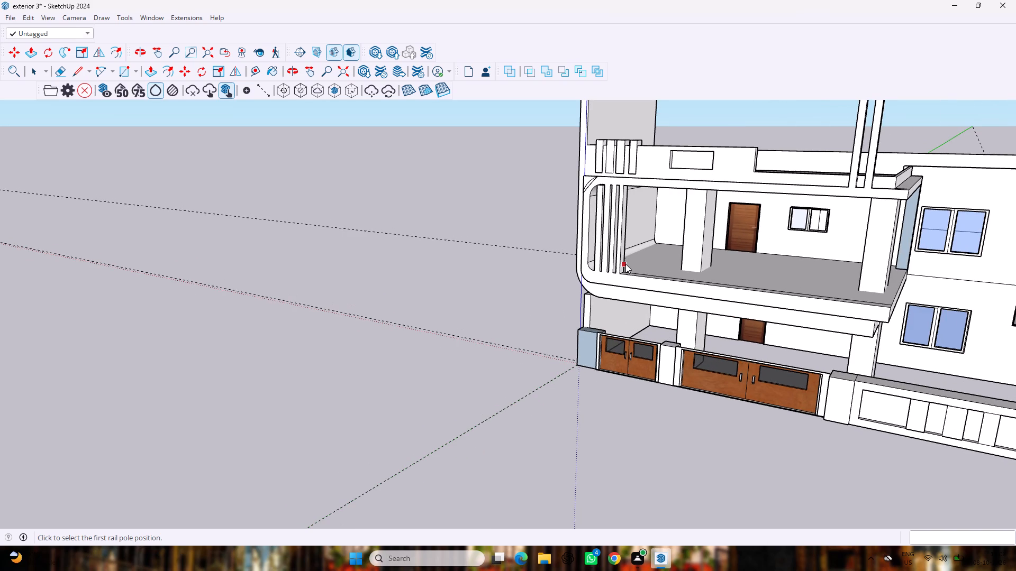
pyautogui.click(624, 270)
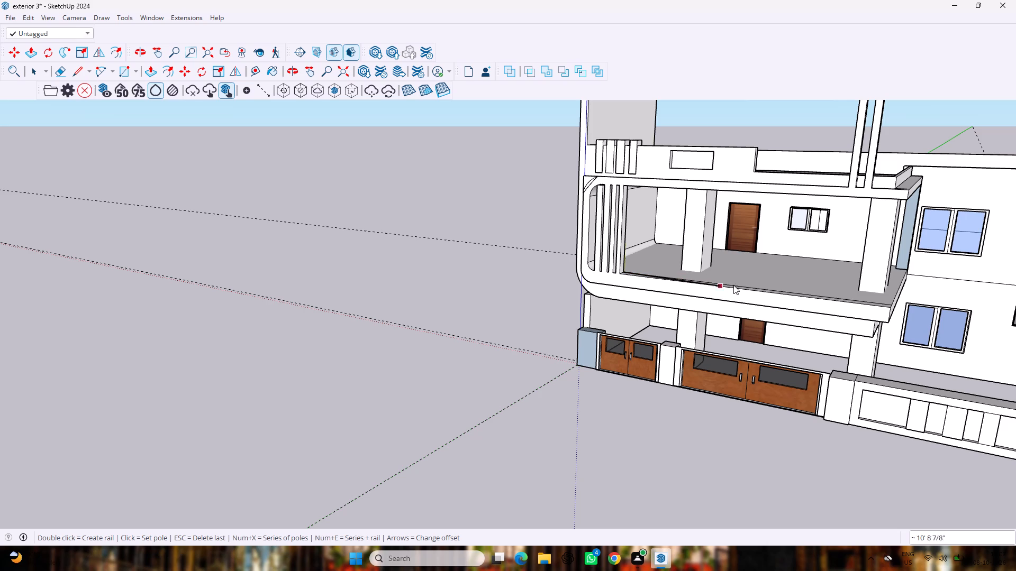
pyautogui.click(885, 303)
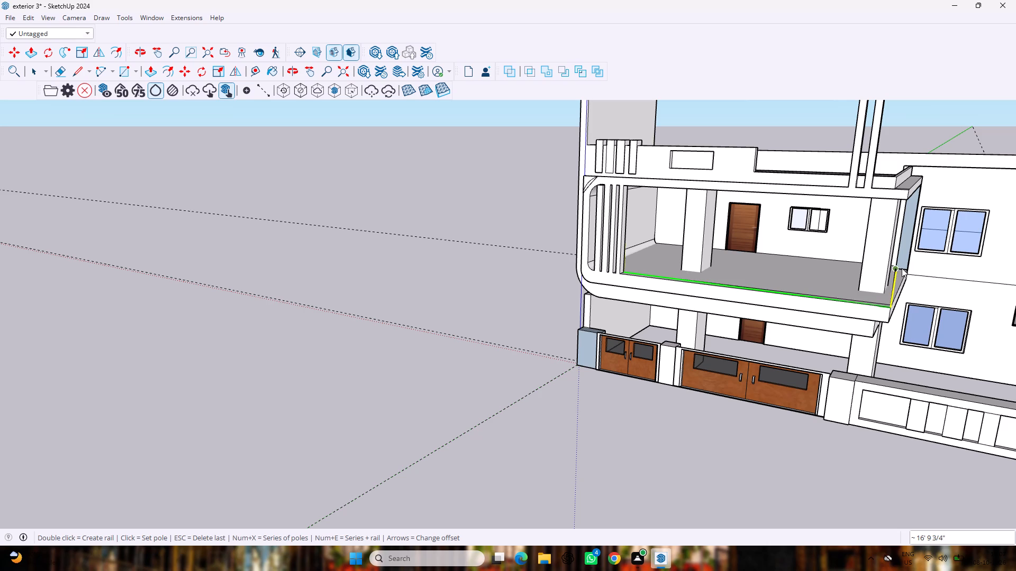
pyautogui.doubleClick(903, 267)
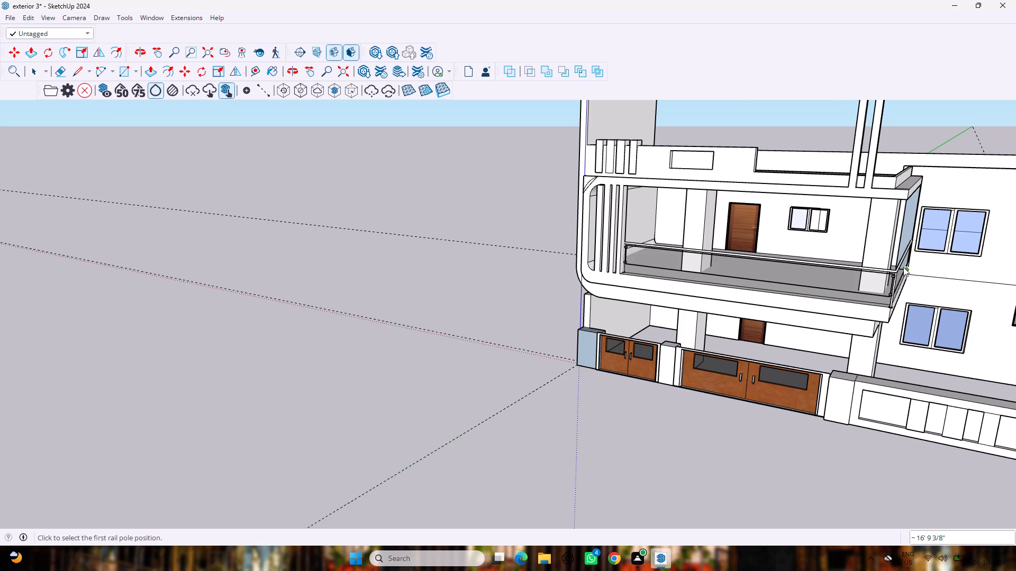
# Create a MajRail railing from the low roof parapet's step, around its front corner to the house wall, and along the wall top to the far corner.
pyautogui.scroll(-6, 903, 266)
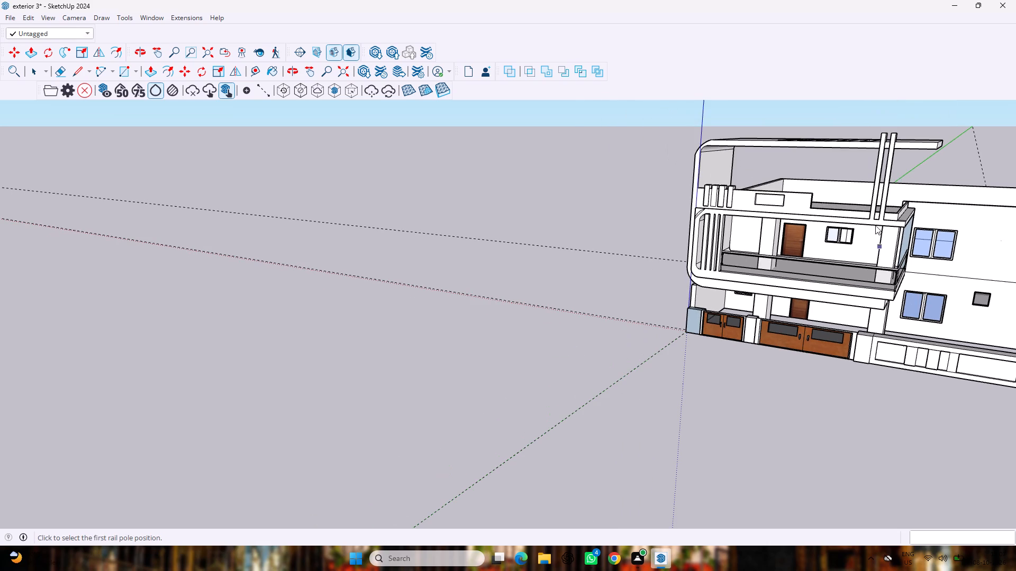
pyautogui.scroll(1, 909, 223)
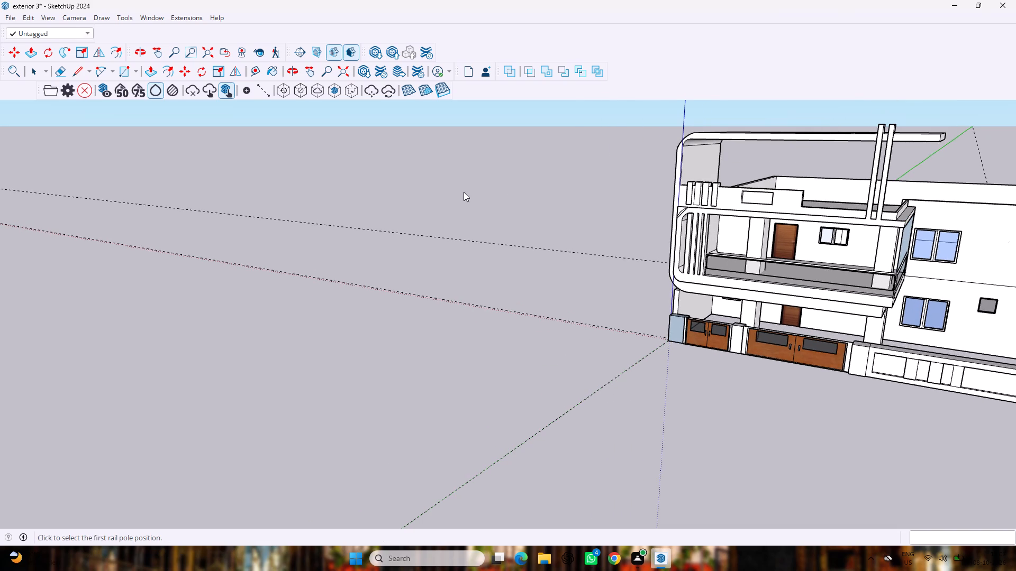
pyautogui.scroll(5, 586, 187)
pyautogui.scroll(-7, 585, 172)
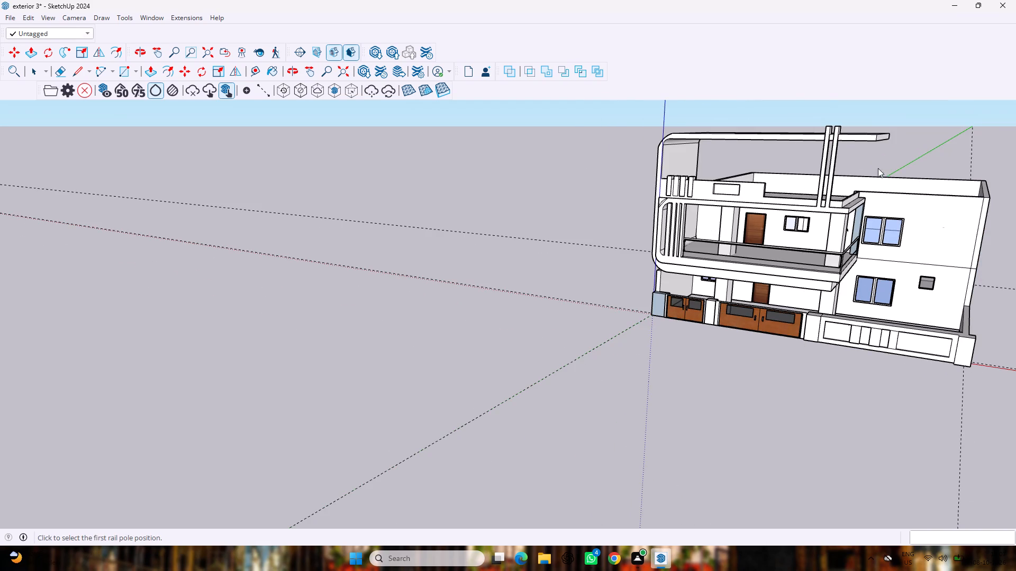
pyautogui.scroll(10, 885, 169)
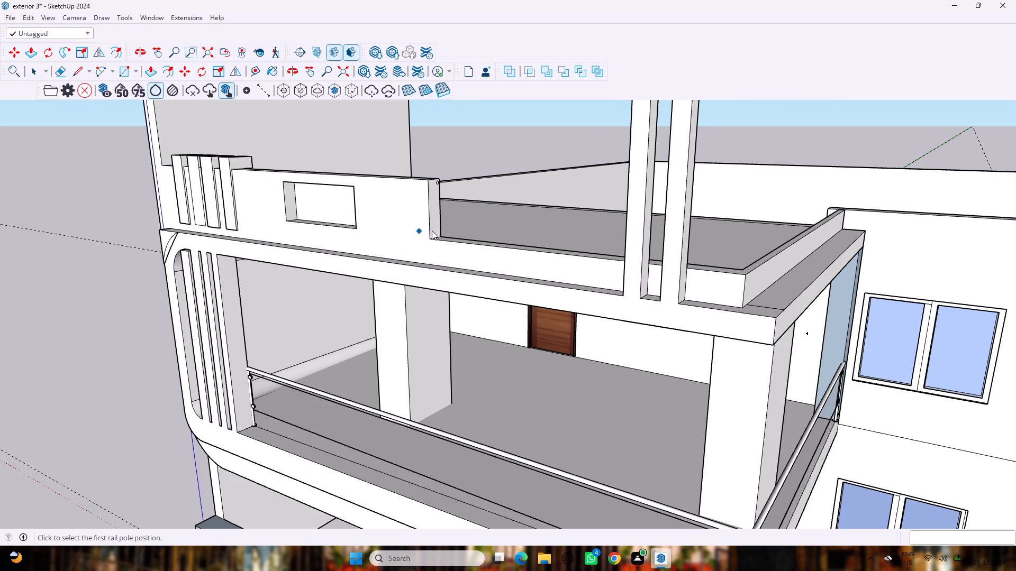
pyautogui.click(437, 236)
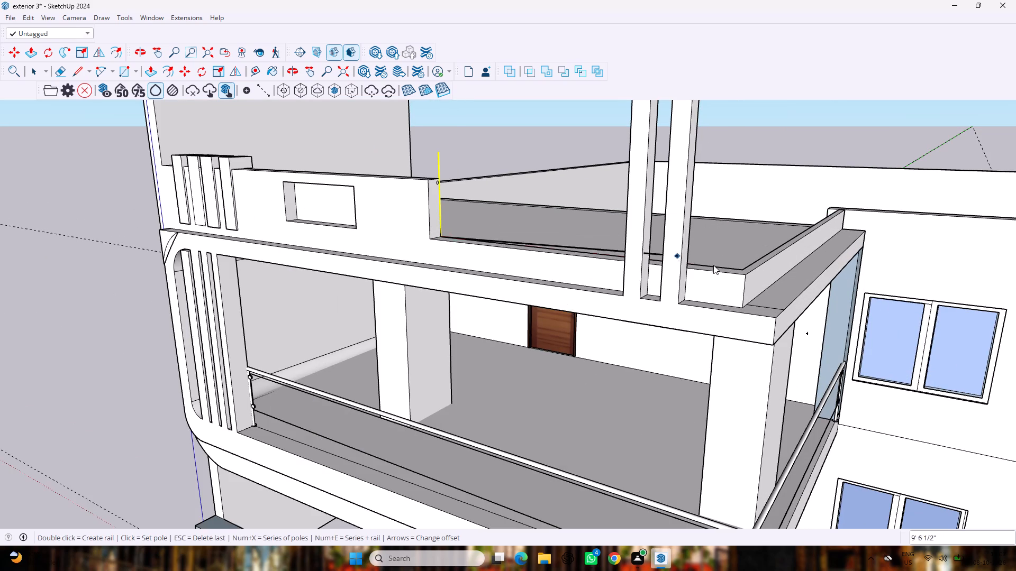
pyautogui.click(741, 270)
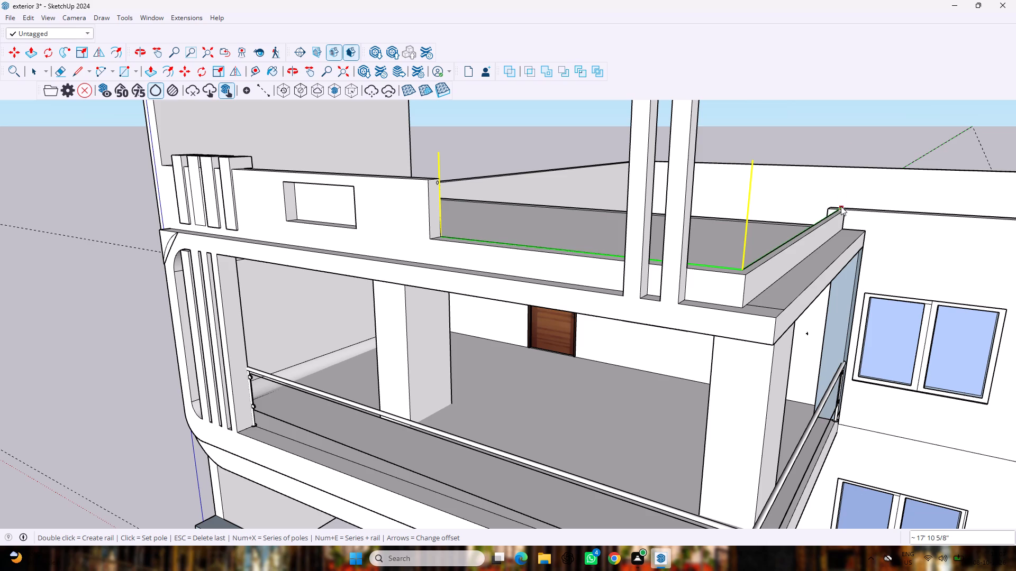
pyautogui.click(841, 206)
pyautogui.scroll(-11, 877, 194)
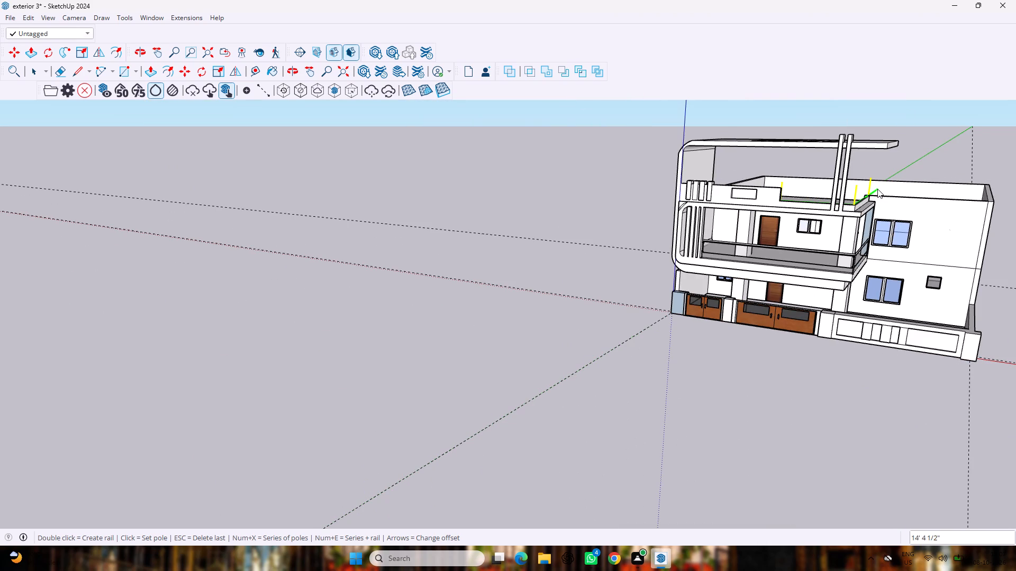
pyautogui.scroll(-3, 875, 189)
pyautogui.scroll(8, 958, 190)
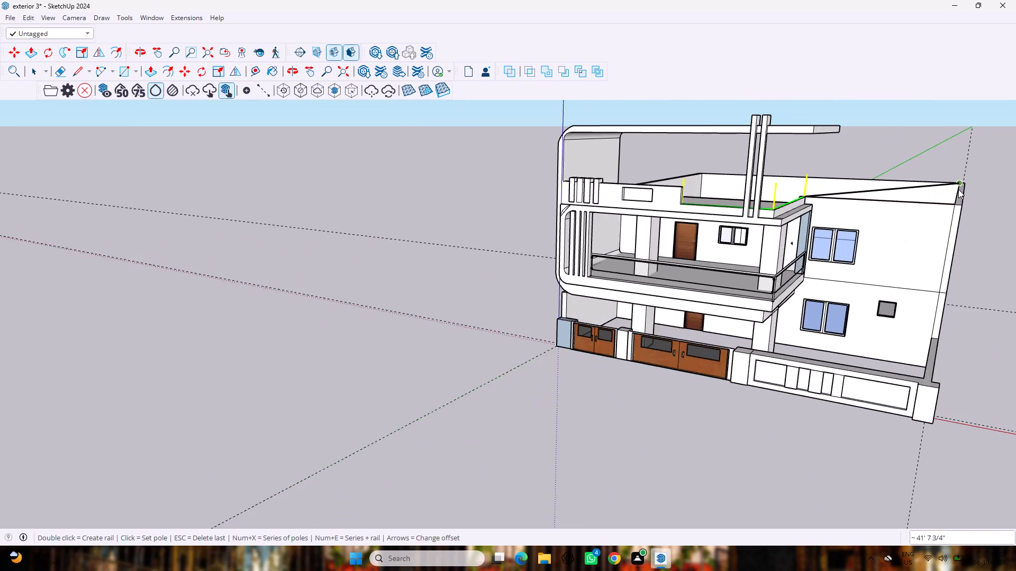
pyautogui.scroll(2, 958, 189)
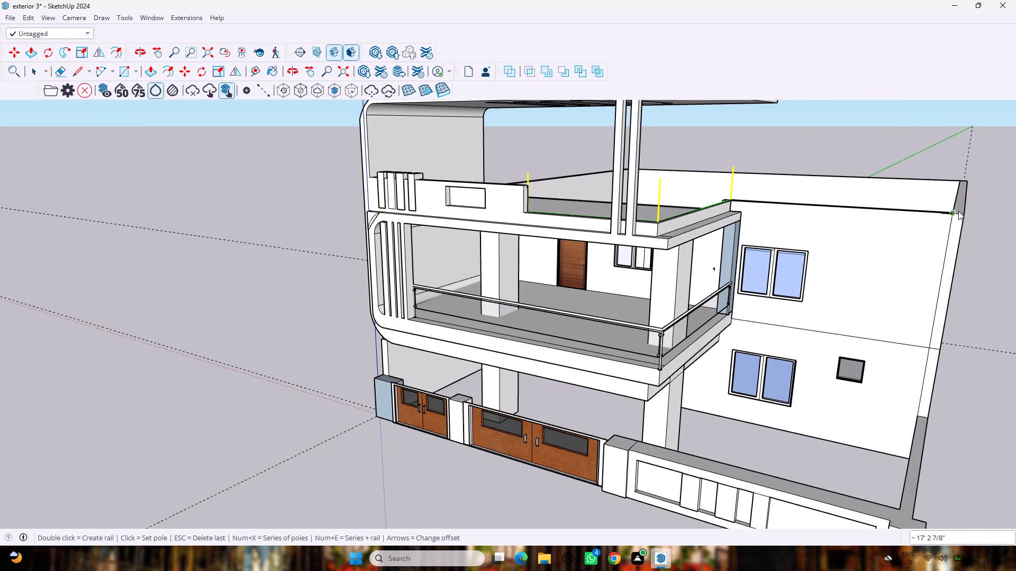
pyautogui.tripleClick(962, 211)
pyautogui.doubleClick(962, 211)
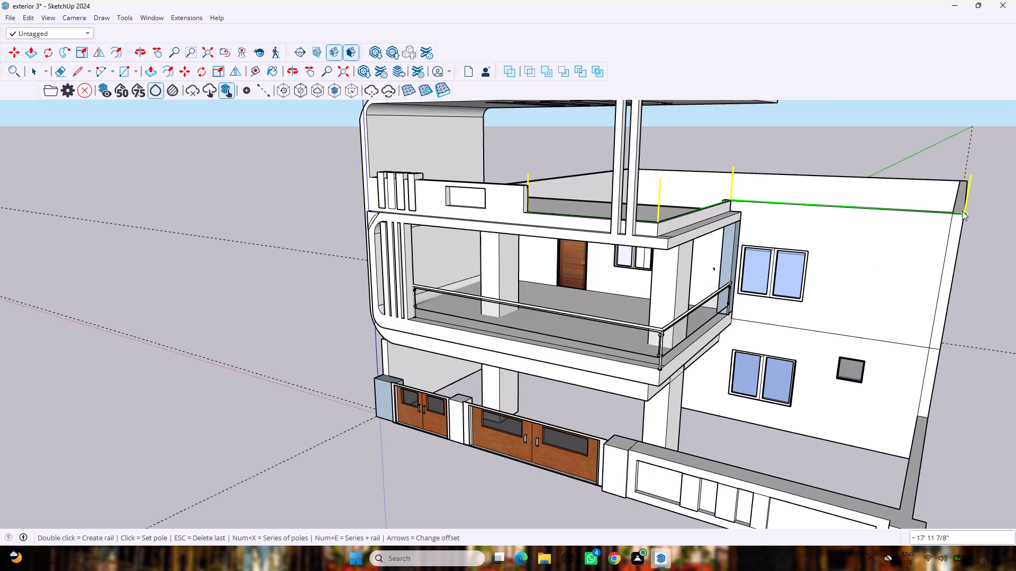
# Examine the house's front from several angles, checking the new railings, the gates, the boundary wall and the side windows.
pyautogui.scroll(-7, 908, 213)
pyautogui.scroll(-1, 841, 235)
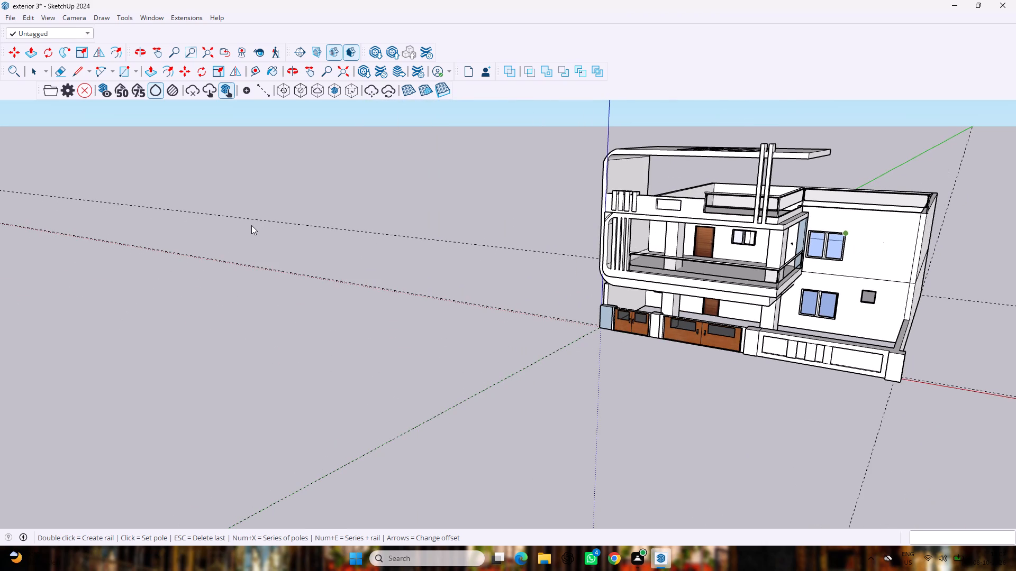
pyautogui.scroll(-5, 251, 225)
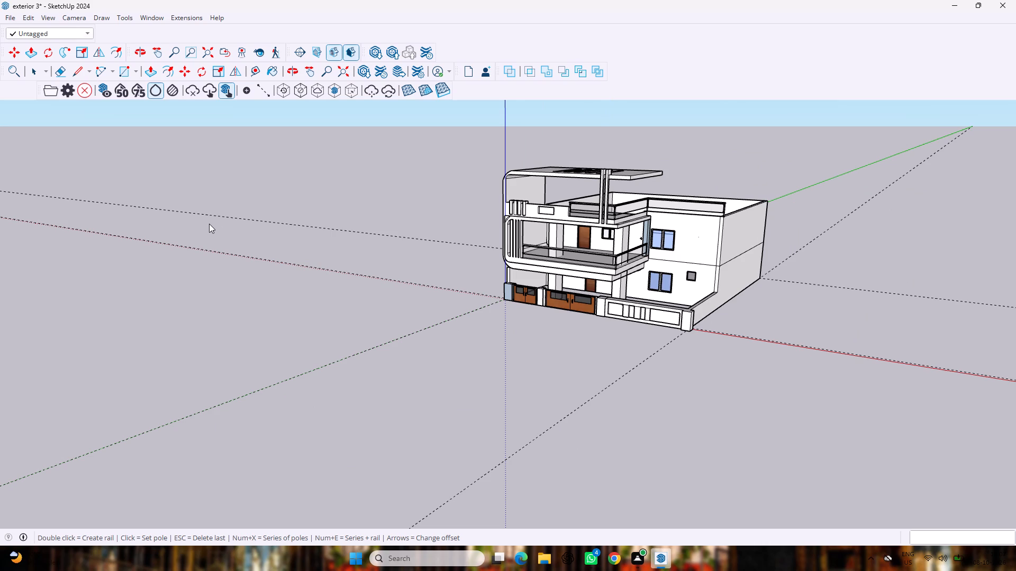
pyautogui.moveTo(428, 154); pyautogui.dragTo(434, 183, button='middle')
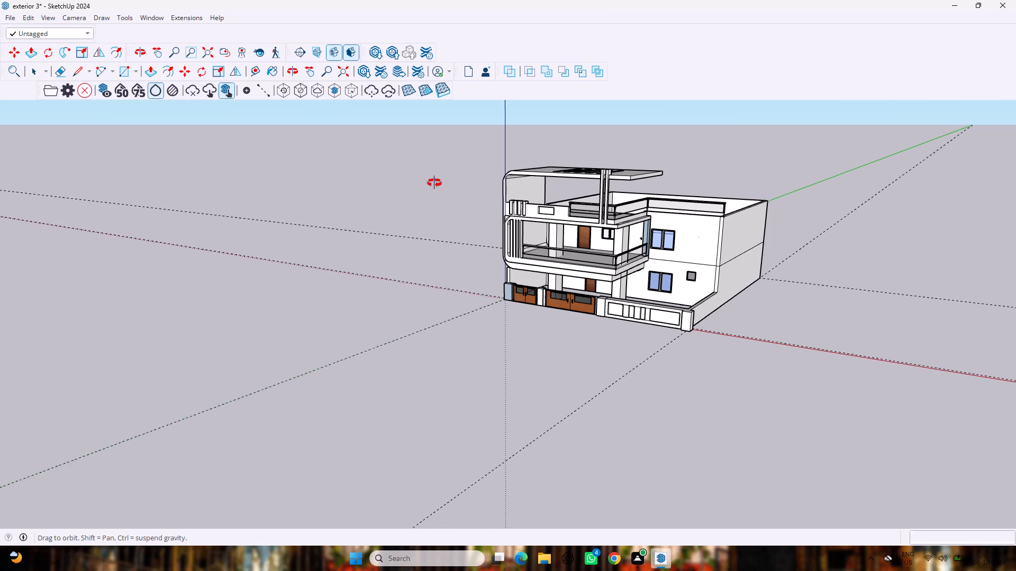
pyautogui.moveTo(434, 183); pyautogui.dragTo(554, 75, button='middle')
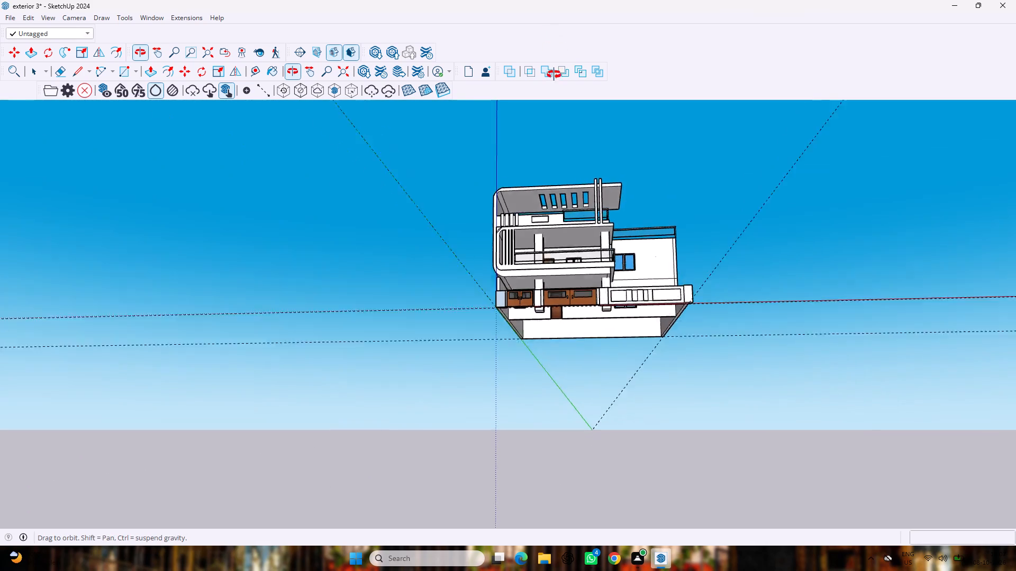
pyautogui.moveTo(554, 75); pyautogui.dragTo(554, 81, button='middle')
pyautogui.press('space')
pyautogui.scroll(2, 752, 294)
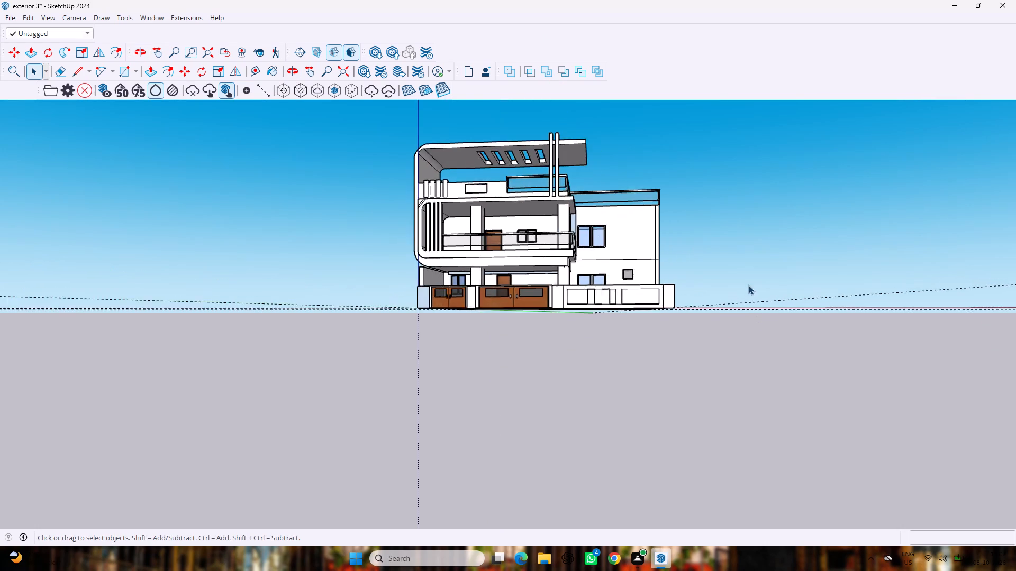
pyautogui.scroll(4, 748, 285)
pyautogui.moveTo(674, 260); pyautogui.dragTo(669, 321, button='middle')
pyautogui.scroll(6, 616, 338)
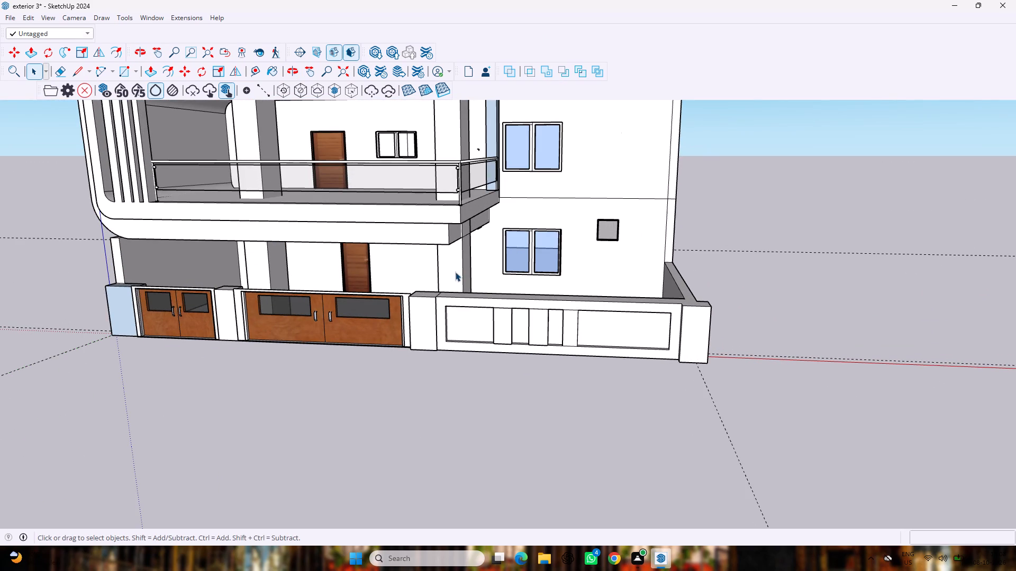
pyautogui.scroll(2, 314, 333)
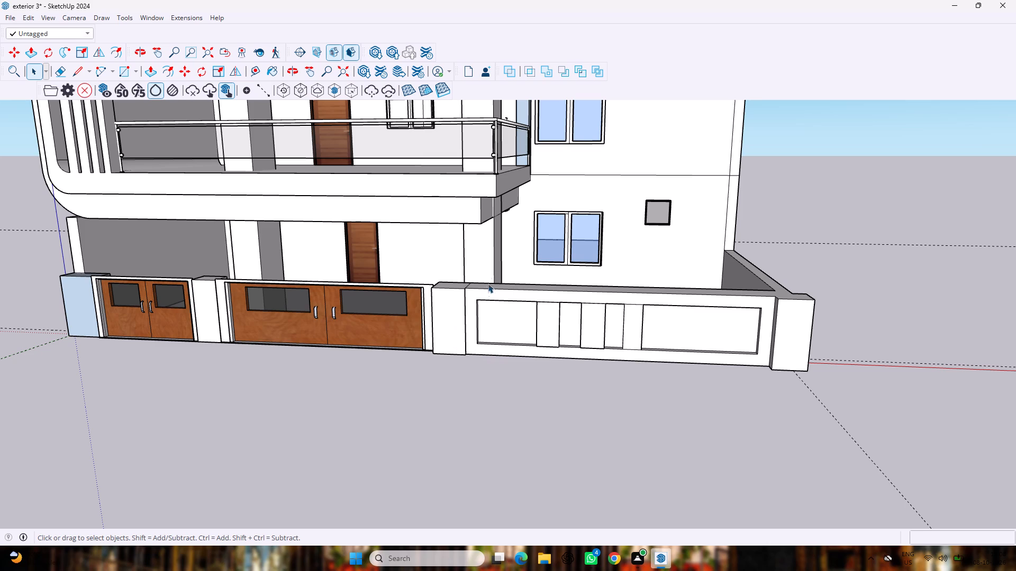
pyautogui.scroll(-5, 524, 232)
pyautogui.scroll(7, 542, 134)
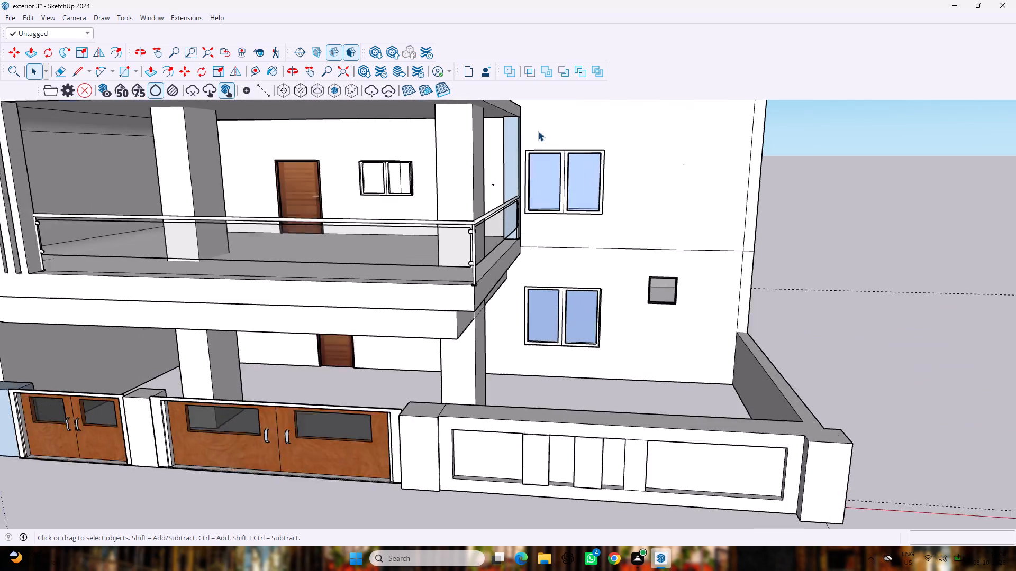
pyautogui.scroll(3, 531, 134)
pyautogui.moveTo(531, 135); pyautogui.dragTo(545, 133, button='middle')
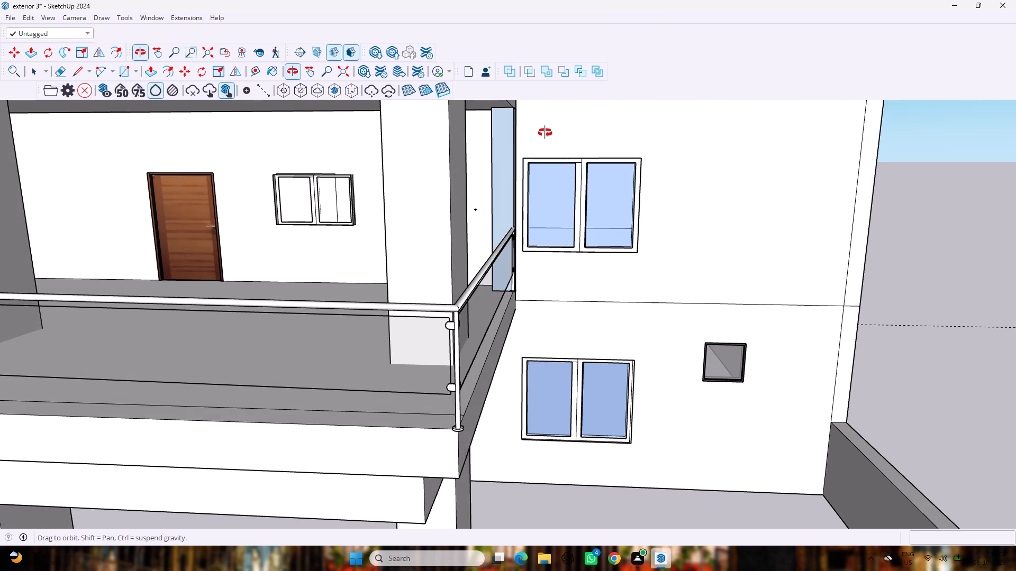
# Draw a rectangle about 6' 5" by 5' 10" on the side wall around the first-floor double window.
pyautogui.moveTo(545, 133); pyautogui.dragTo(404, 144, button='middle')
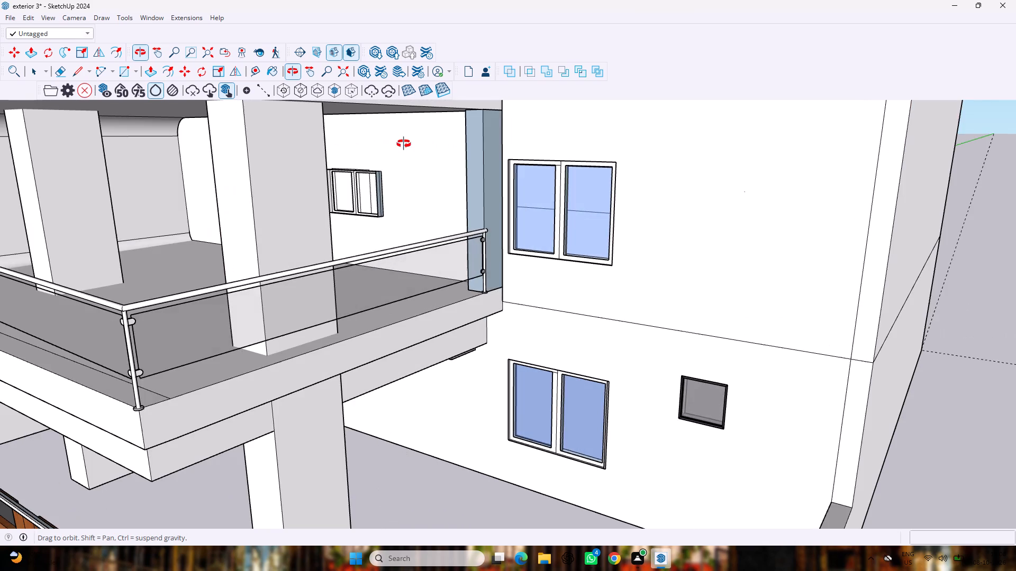
pyautogui.moveTo(404, 144); pyautogui.dragTo(554, 130, button='middle')
pyautogui.scroll(-4, 554, 130)
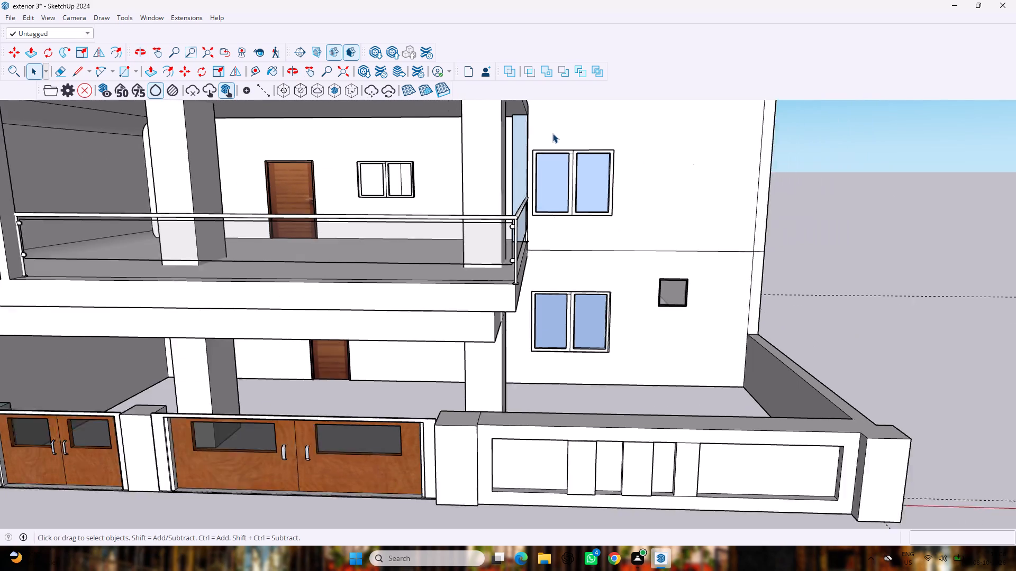
pyautogui.scroll(-1, 552, 133)
pyautogui.press('r')
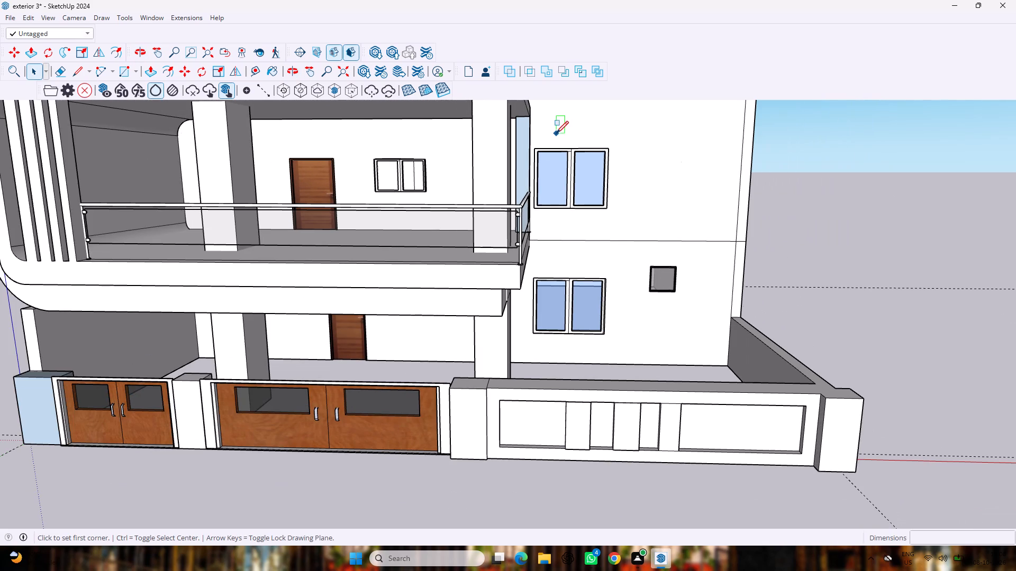
pyautogui.scroll(6, 545, 136)
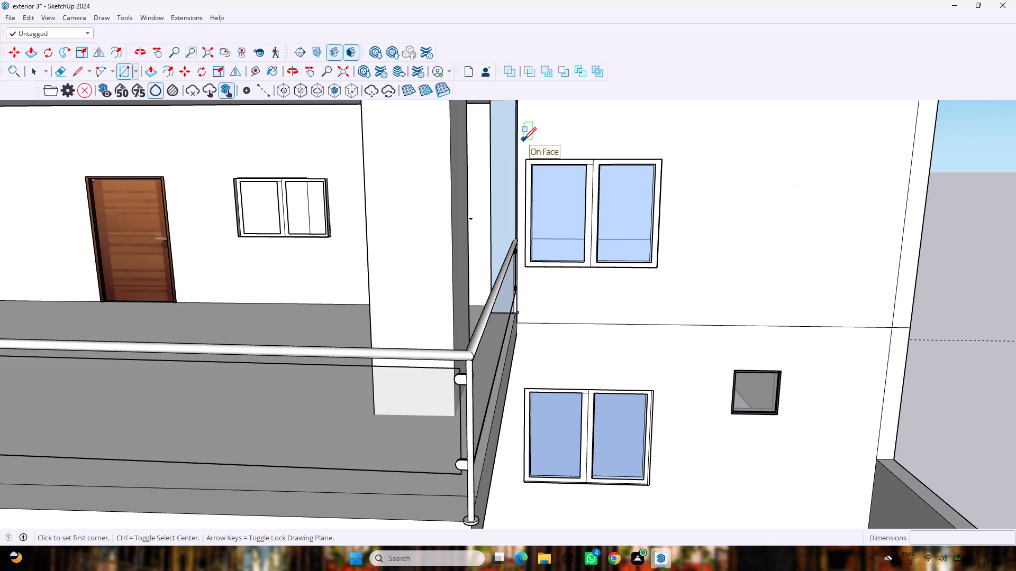
pyautogui.click(523, 141)
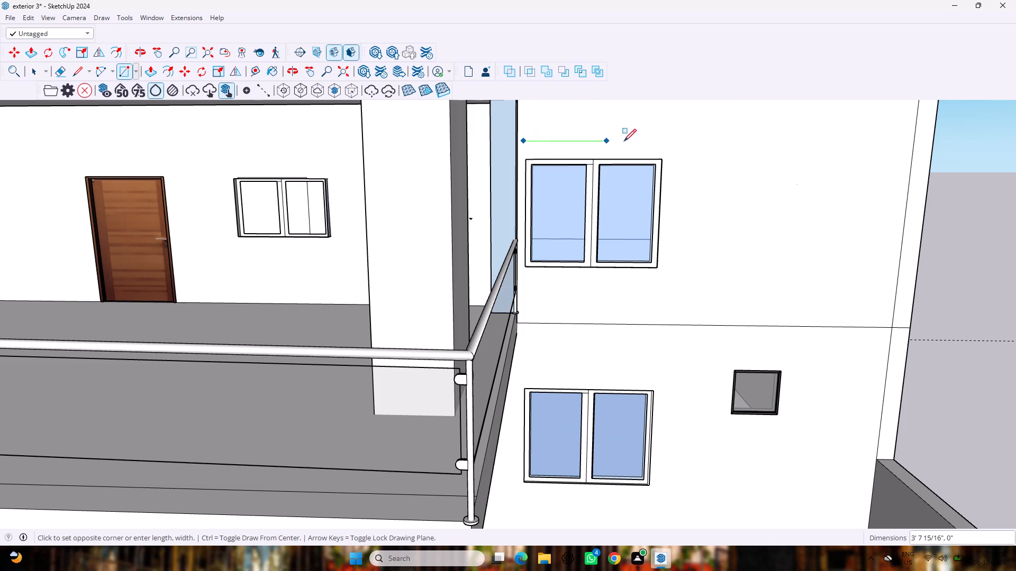
pyautogui.click(675, 137)
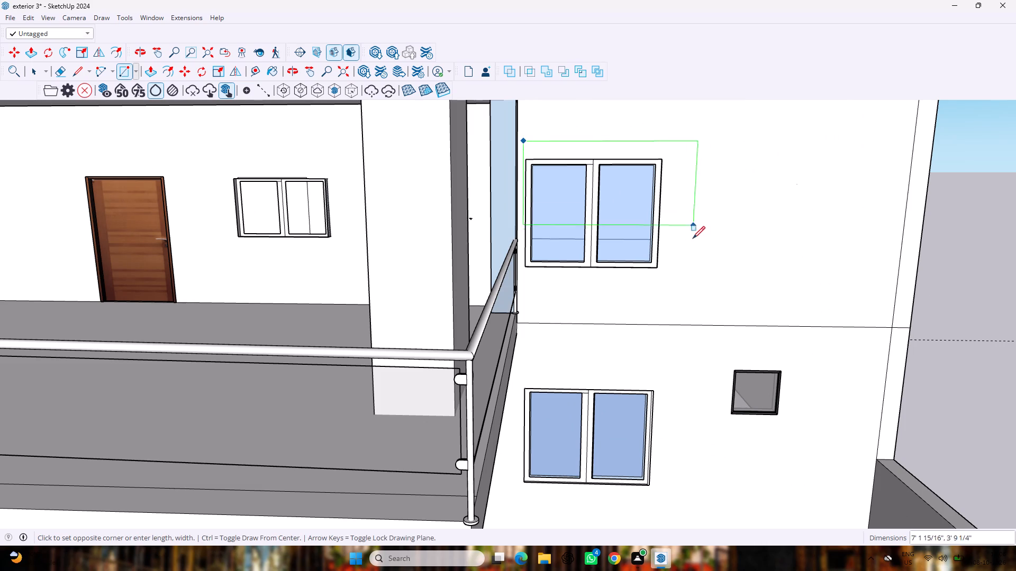
pyautogui.click(674, 281)
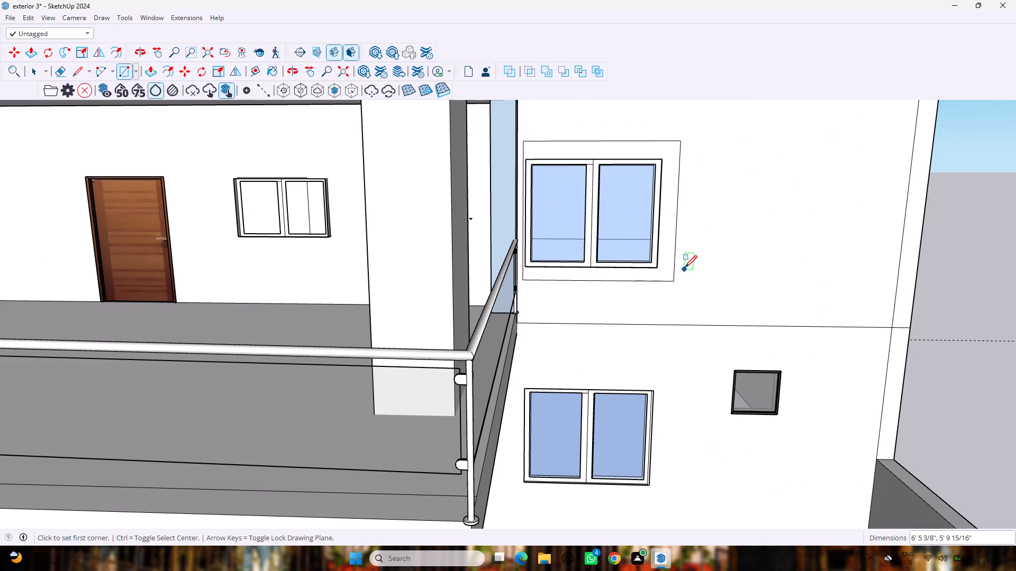
# Push/Pull the border face around the first-floor window outward about 1' 4" to form a projecting surround.
pyautogui.press('p')
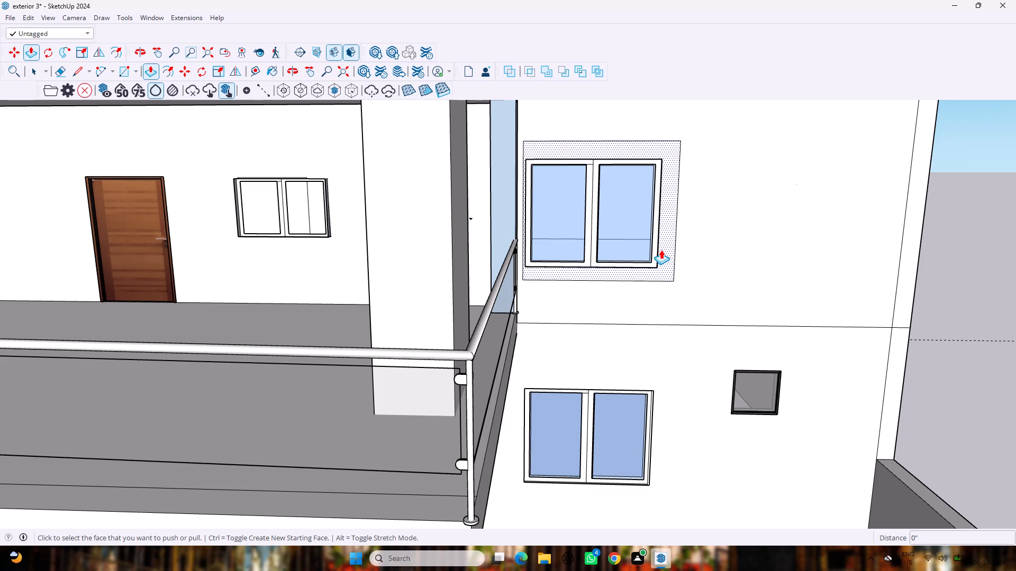
pyautogui.moveTo(661, 250); pyautogui.dragTo(665, 261)
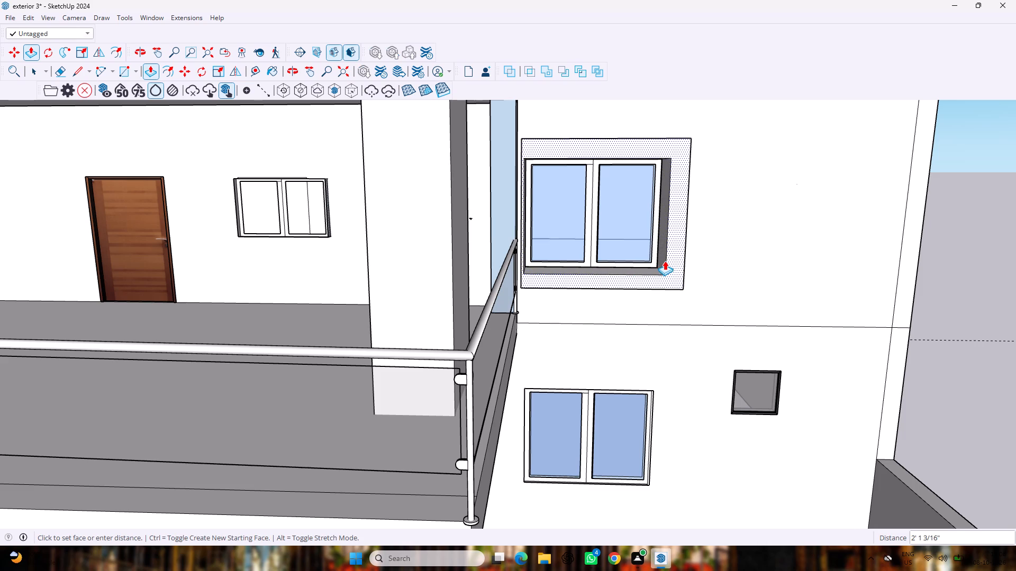
pyautogui.moveTo(665, 261); pyautogui.dragTo(665, 255)
pyautogui.scroll(-7, 707, 232)
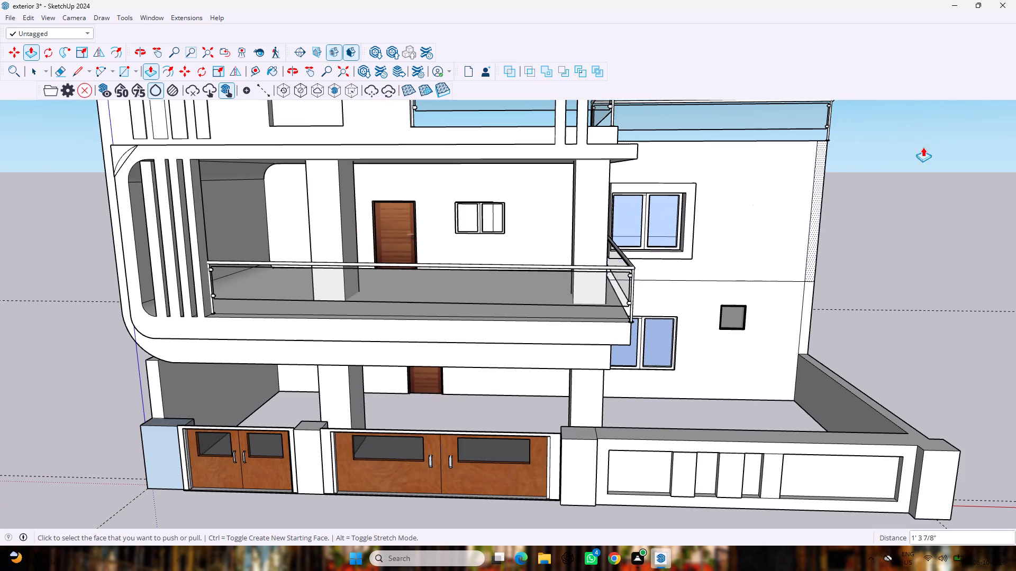
pyautogui.press('space')
pyautogui.click(881, 227)
# Draw a rectangle about 2' 11" by 2' 9" on the wall around the small square ground-floor window.
pyautogui.moveTo(859, 223); pyautogui.dragTo(580, 246, button='middle')
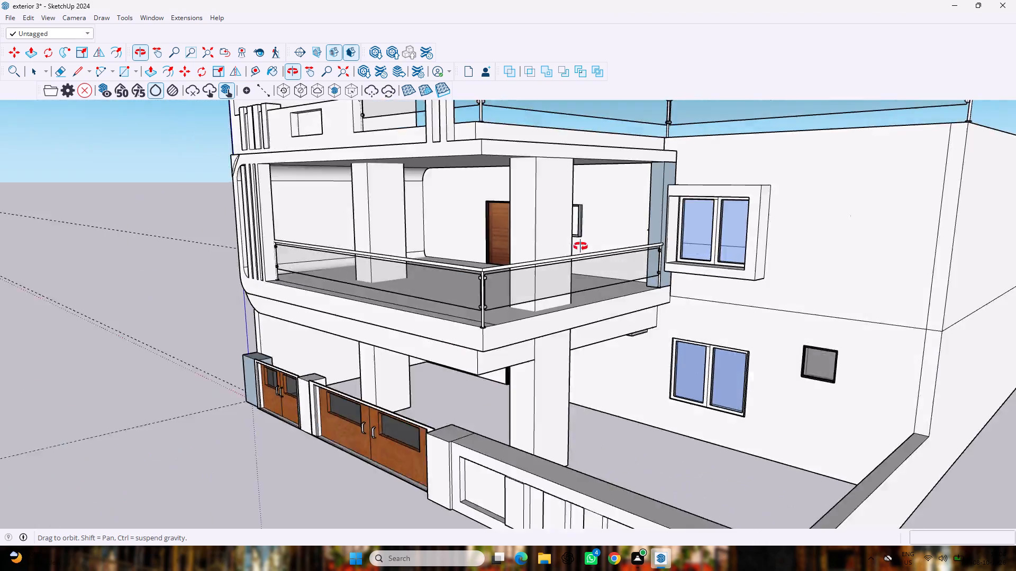
pyautogui.moveTo(580, 246); pyautogui.dragTo(663, 242, button='middle')
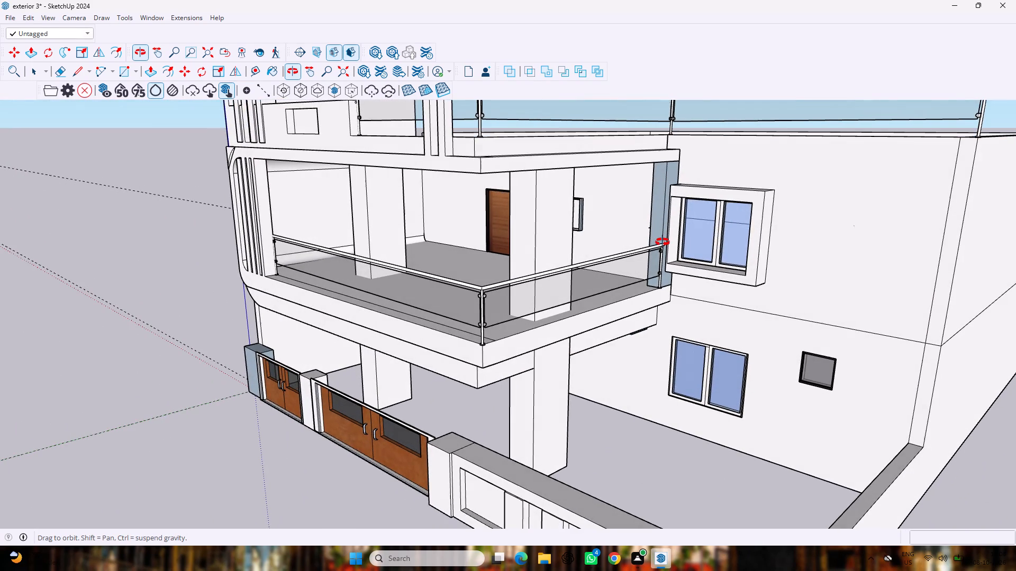
pyautogui.moveTo(663, 242); pyautogui.dragTo(664, 243, button='middle')
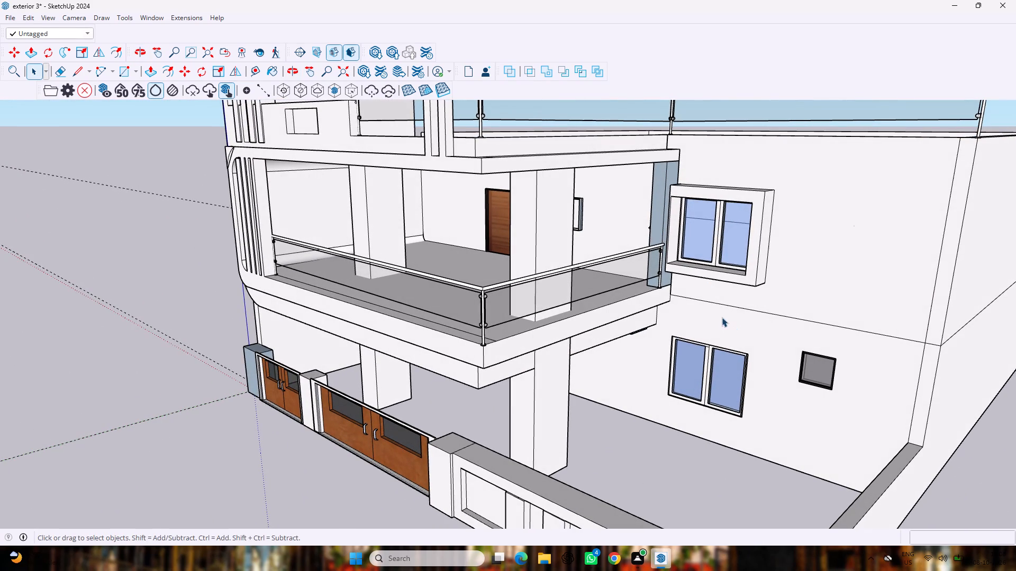
pyautogui.press('r')
pyautogui.scroll(3, 767, 344)
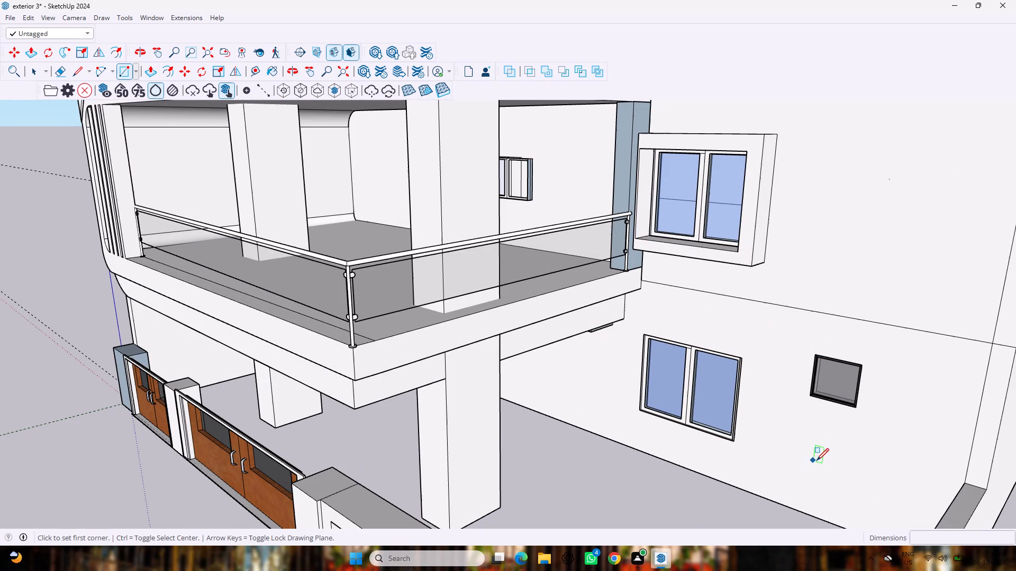
pyautogui.click(813, 345)
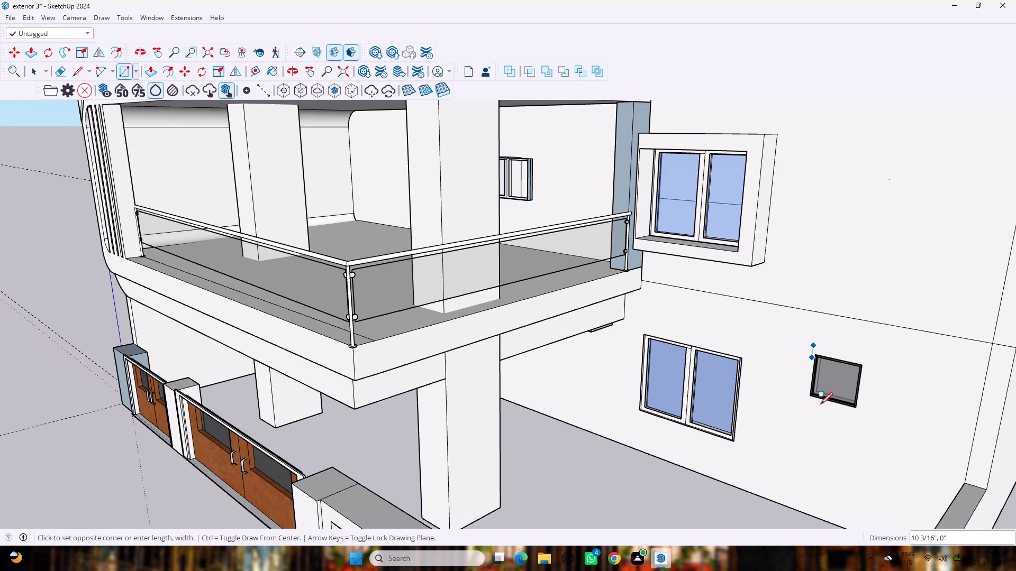
pyautogui.press('Escape')
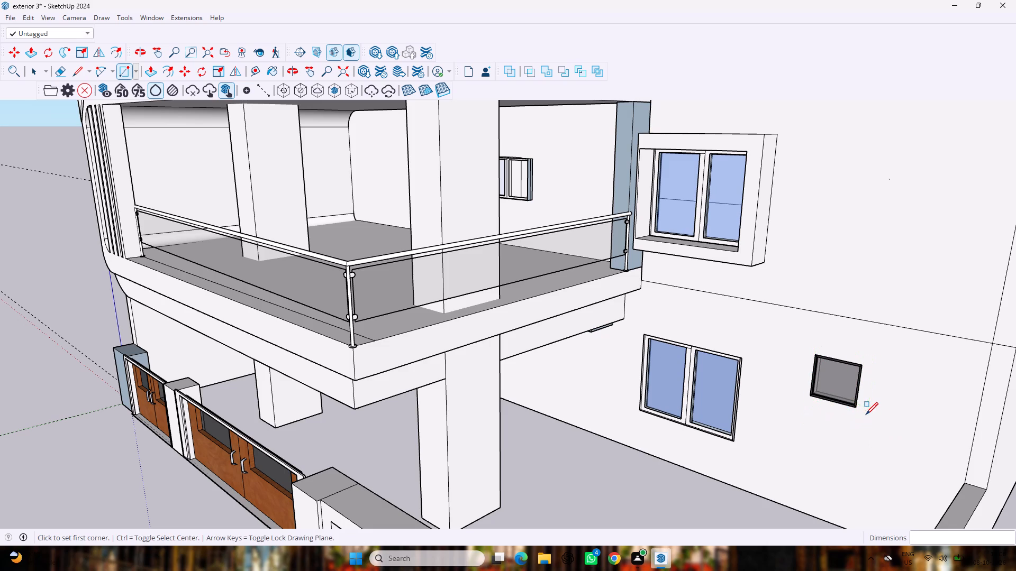
pyautogui.click(805, 346)
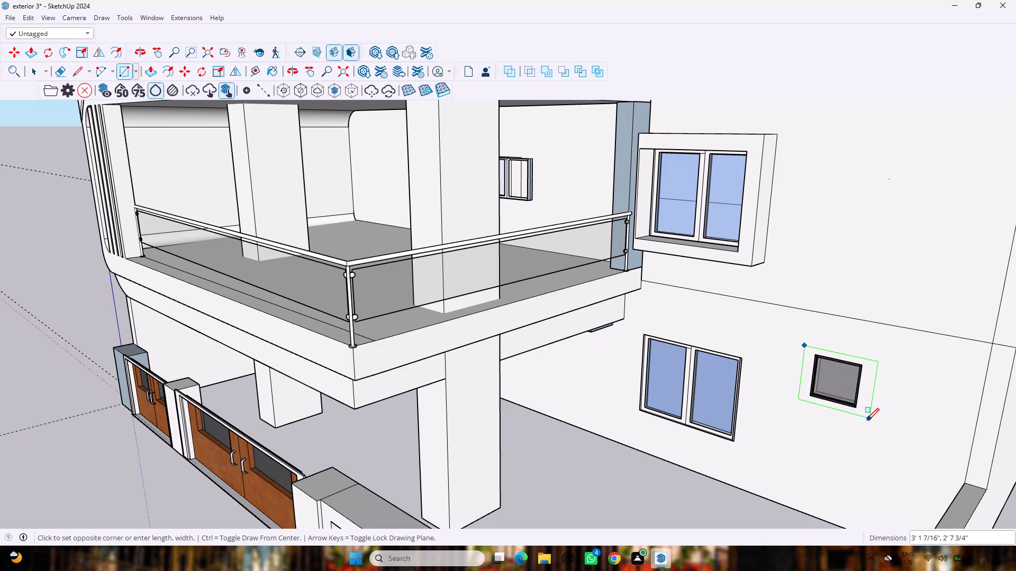
pyautogui.click(864, 419)
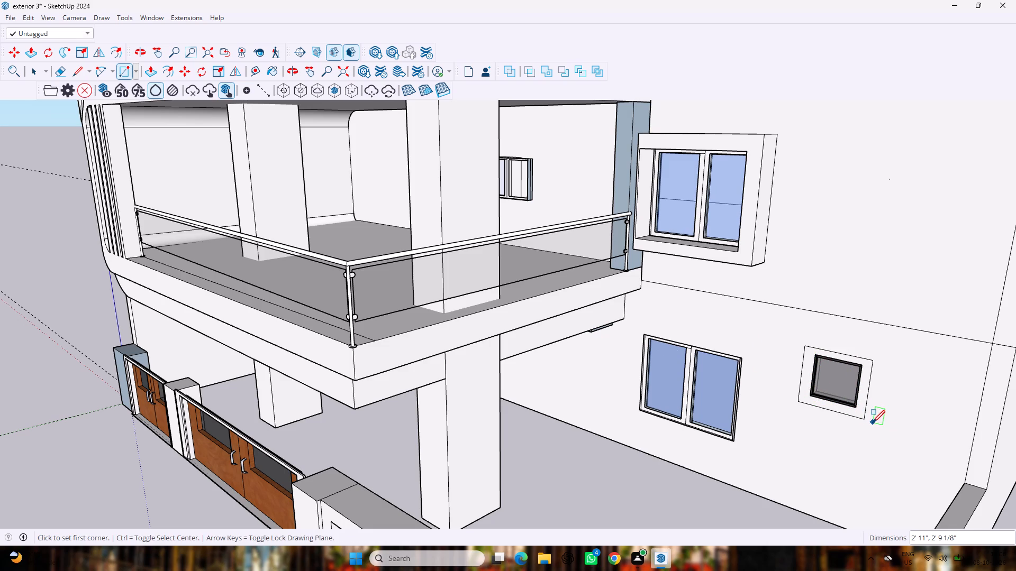
# Push/Pull the border face around the small square window outward about 2 1/4".
pyautogui.press('p')
pyautogui.click(860, 398)
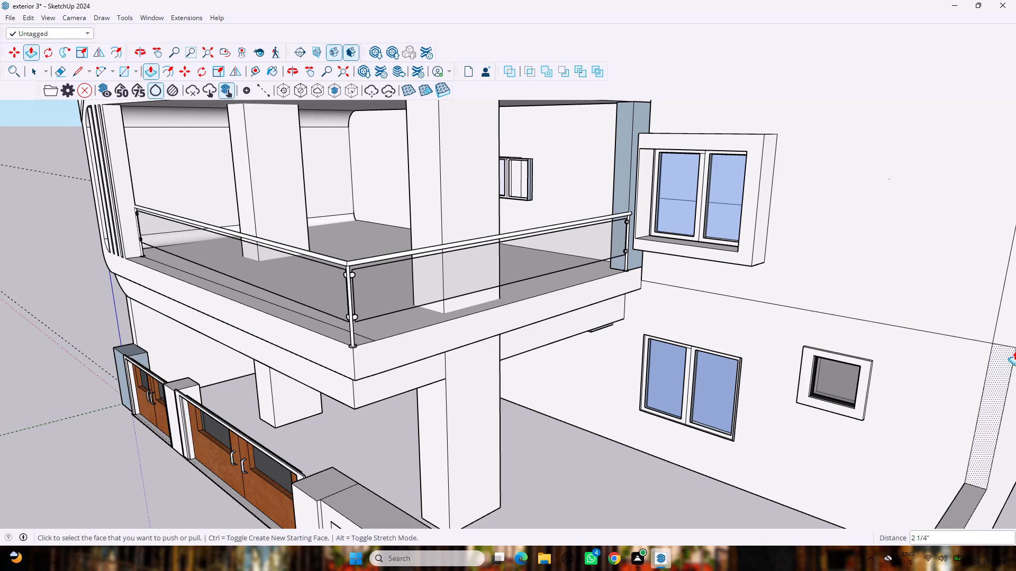
# Examine the whole house front from a distance and closer up, checking the new window surrounds, balcony and gates.
pyautogui.scroll(-12, 1013, 349)
pyautogui.moveTo(978, 318); pyautogui.dragTo(1001, 301, button='middle')
pyautogui.press('space')
pyautogui.scroll(-4, 1009, 323)
pyautogui.moveTo(1004, 333); pyautogui.dragTo(1010, 309, button='middle')
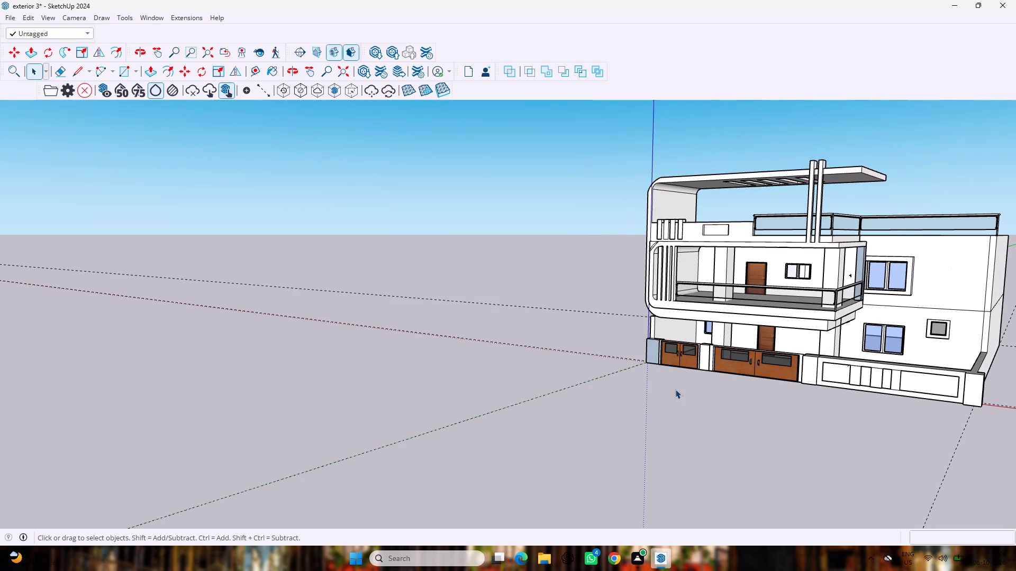
pyautogui.moveTo(623, 334); pyautogui.dragTo(749, 357, button='middle')
pyautogui.scroll(7, 718, 269)
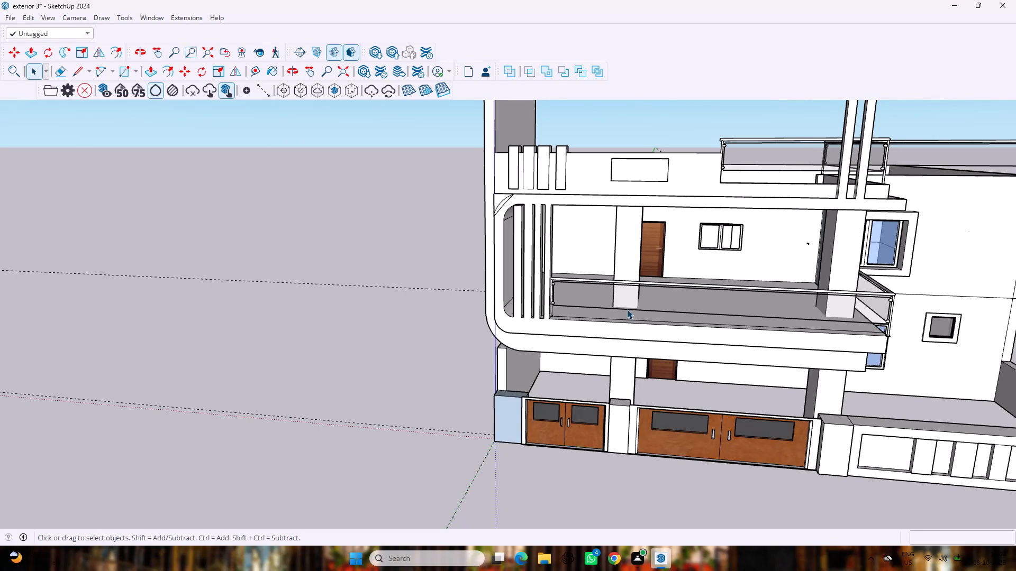
pyautogui.scroll(-8, 615, 307)
# Paint the roof canopy's underside and the curved frame's inner and front faces with the plain white in-model material named Material.
pyautogui.press('b')
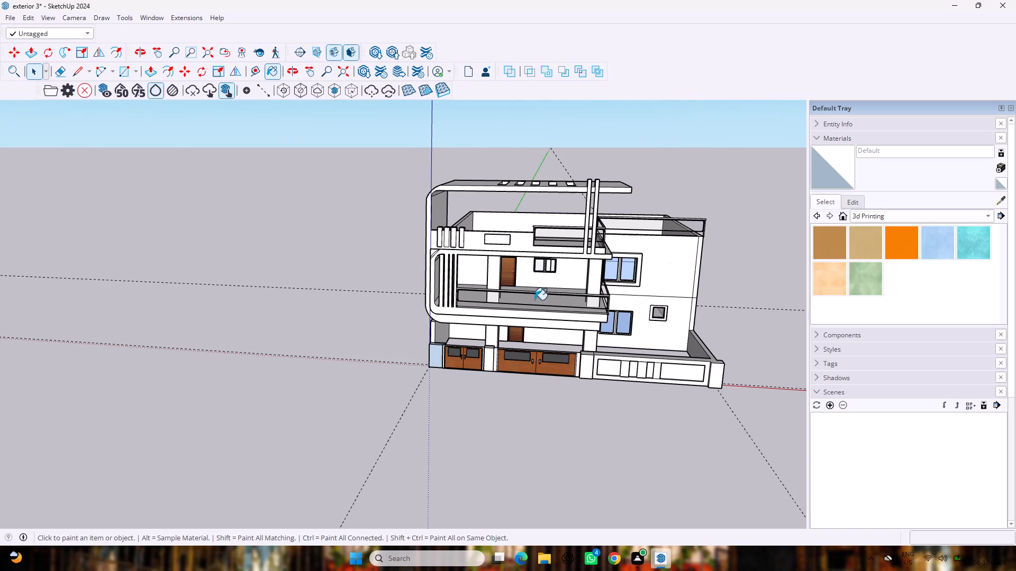
pyautogui.click(877, 215)
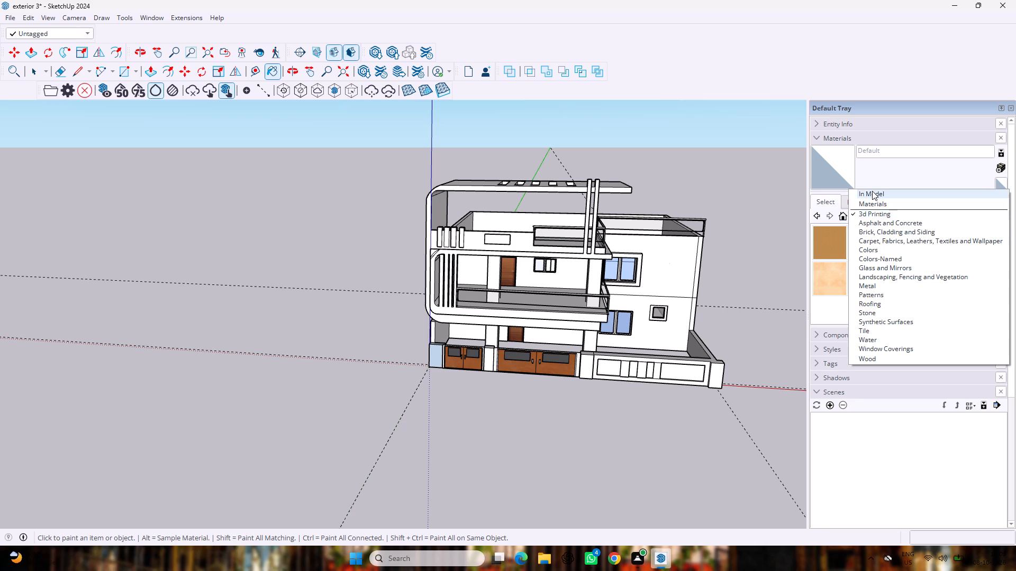
pyautogui.click(872, 191)
pyautogui.scroll(3, 869, 277)
pyautogui.scroll(-3, 868, 267)
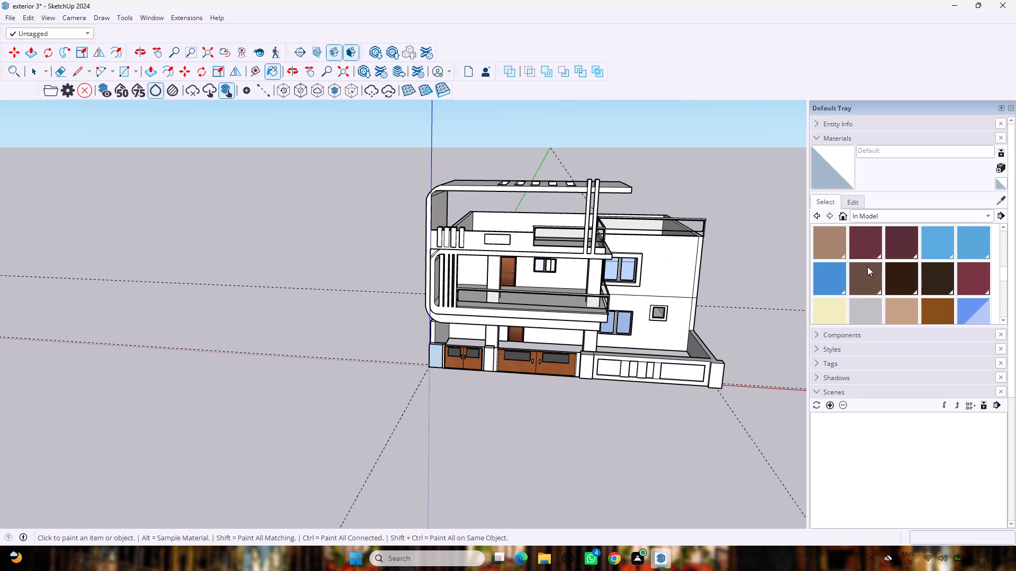
pyautogui.scroll(-4, 867, 266)
pyautogui.scroll(14, 865, 265)
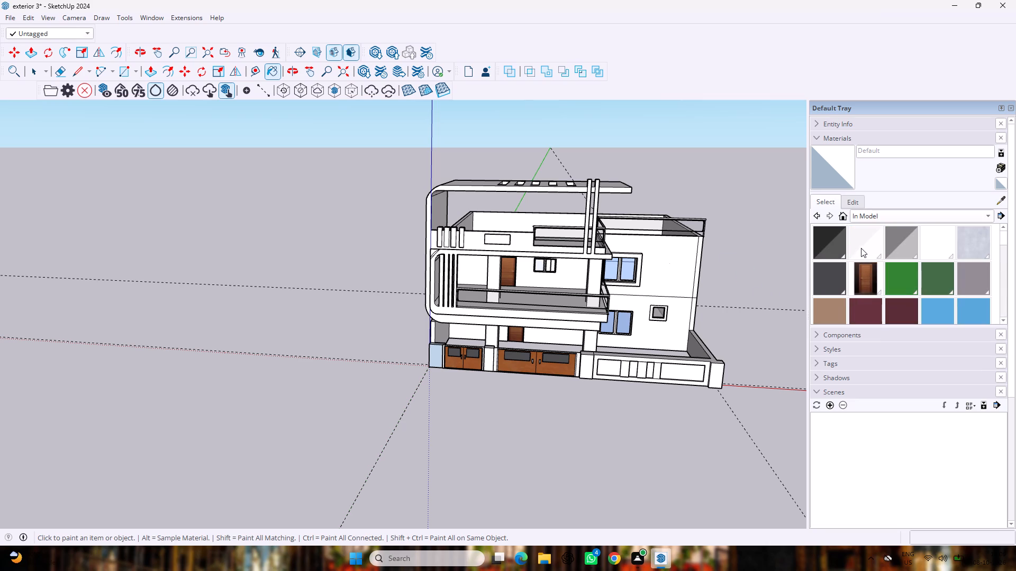
pyautogui.scroll(-14, 861, 249)
pyautogui.scroll(11, 861, 247)
pyautogui.scroll(-4, 845, 271)
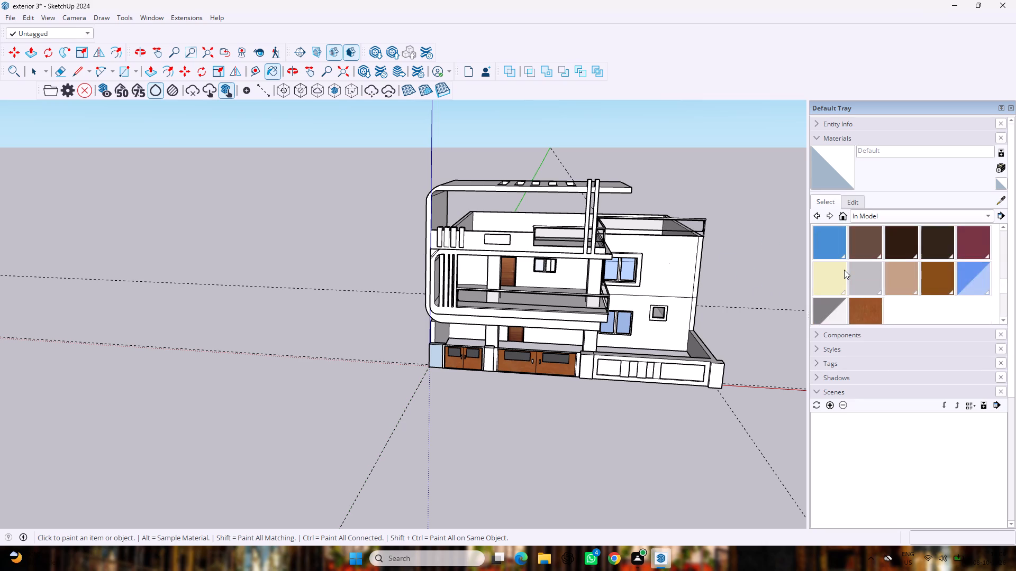
pyautogui.scroll(-2, 844, 270)
pyautogui.scroll(3, 844, 270)
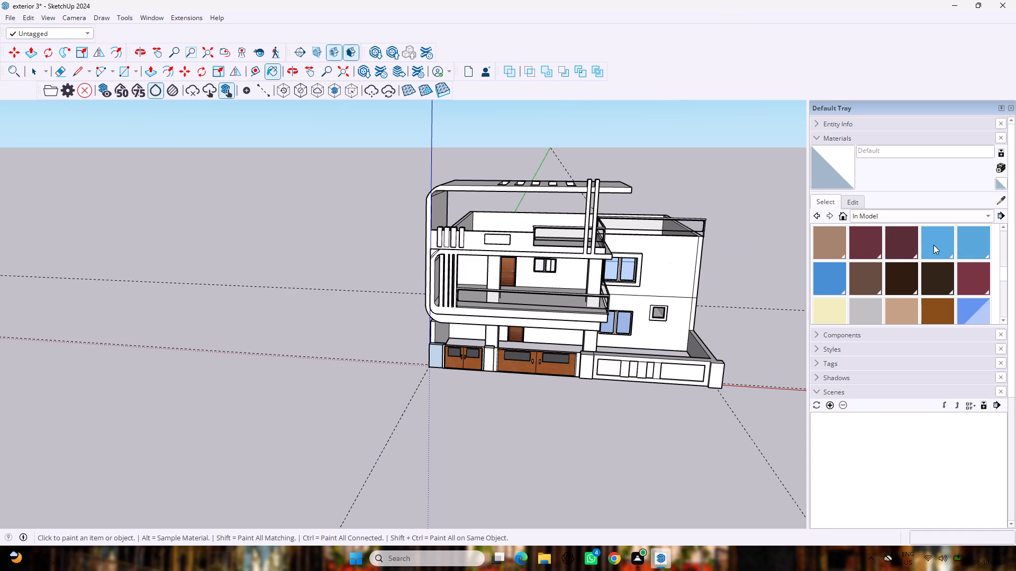
pyautogui.scroll(2, 933, 244)
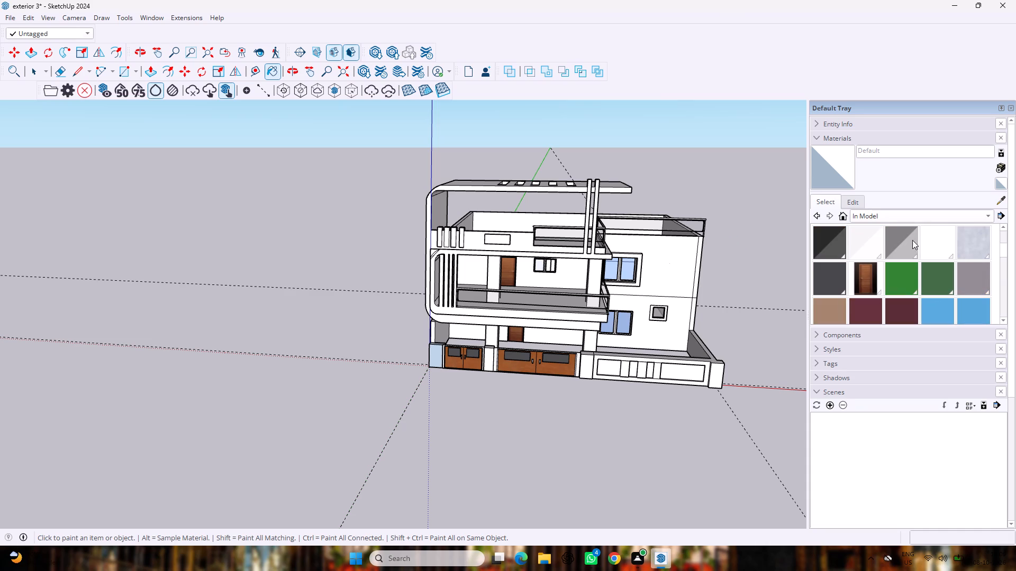
pyautogui.click(937, 240)
pyautogui.scroll(5, 486, 272)
pyautogui.moveTo(492, 266); pyautogui.dragTo(493, 269, button='middle')
pyautogui.scroll(1, 493, 268)
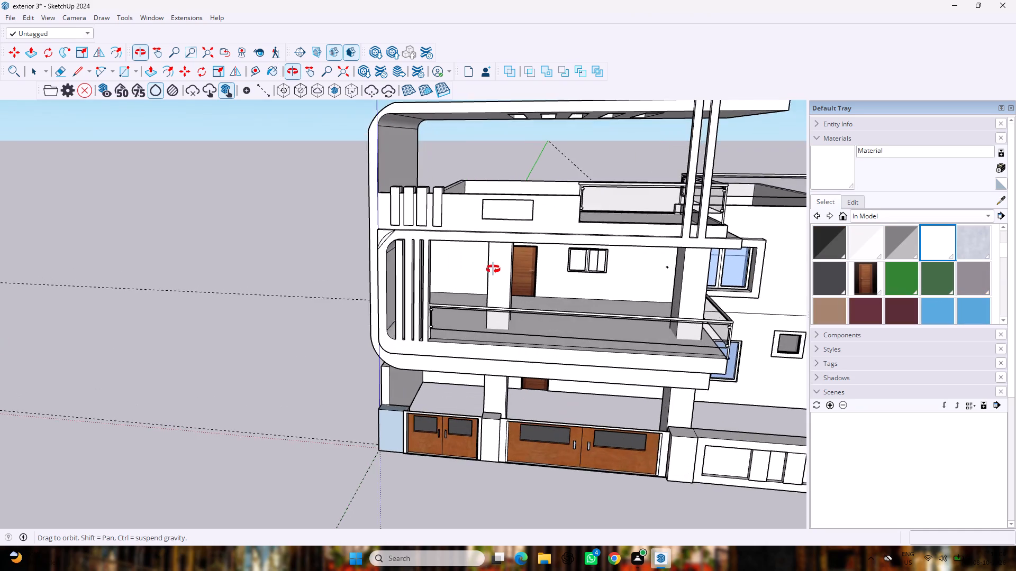
pyautogui.moveTo(493, 269); pyautogui.dragTo(480, 189, button='middle')
pyautogui.click(468, 135)
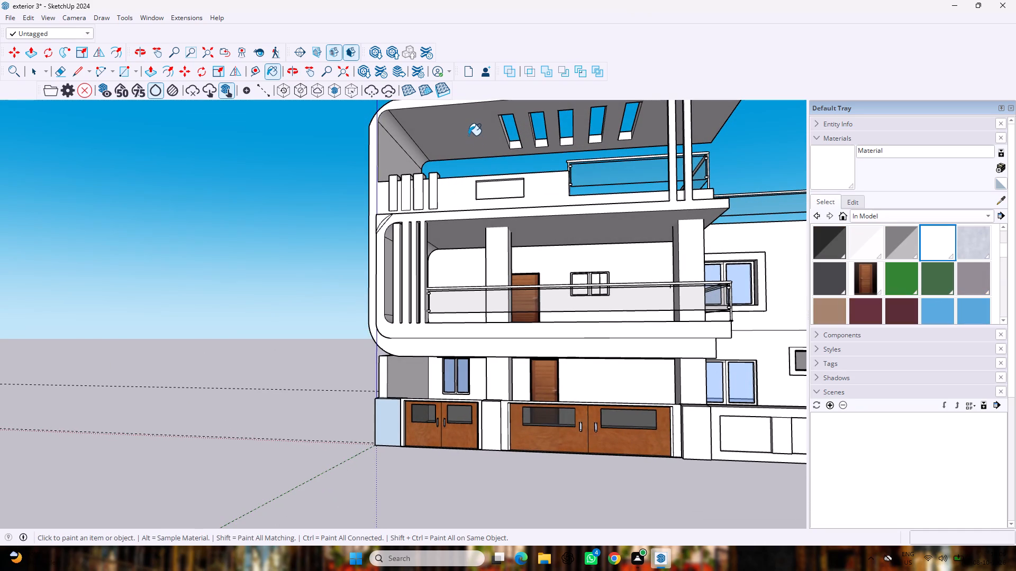
pyautogui.click(402, 153)
pyautogui.click(374, 163)
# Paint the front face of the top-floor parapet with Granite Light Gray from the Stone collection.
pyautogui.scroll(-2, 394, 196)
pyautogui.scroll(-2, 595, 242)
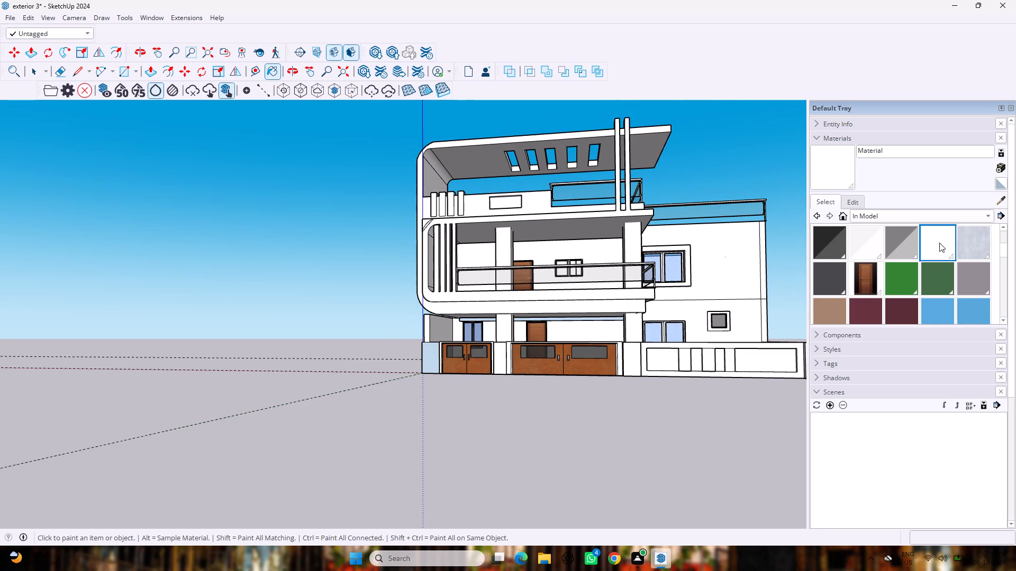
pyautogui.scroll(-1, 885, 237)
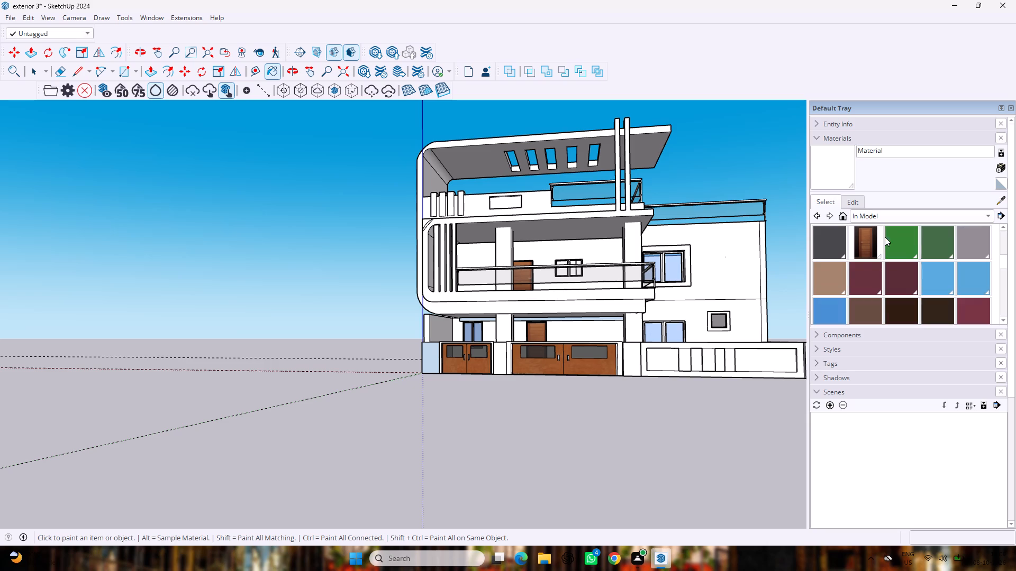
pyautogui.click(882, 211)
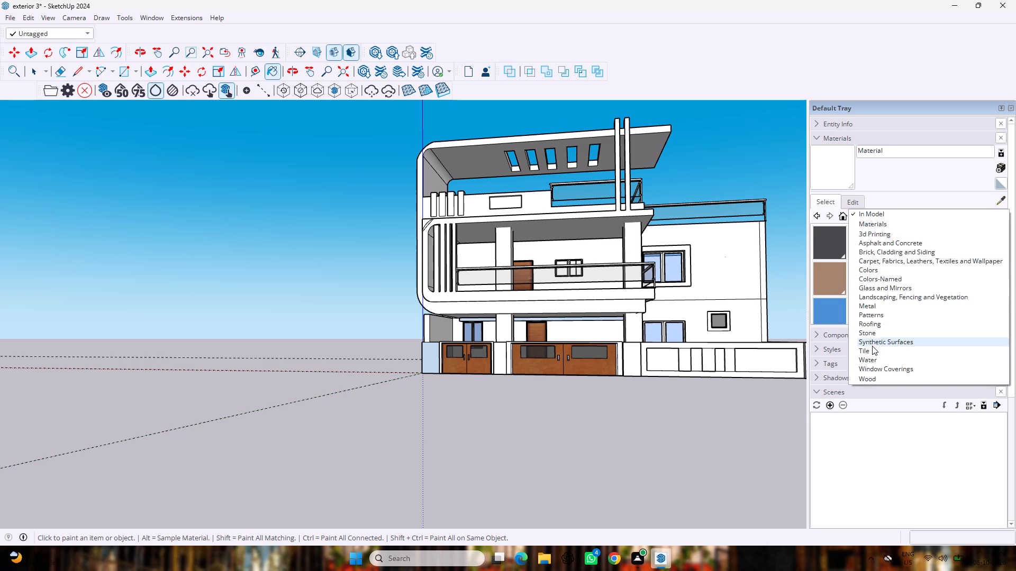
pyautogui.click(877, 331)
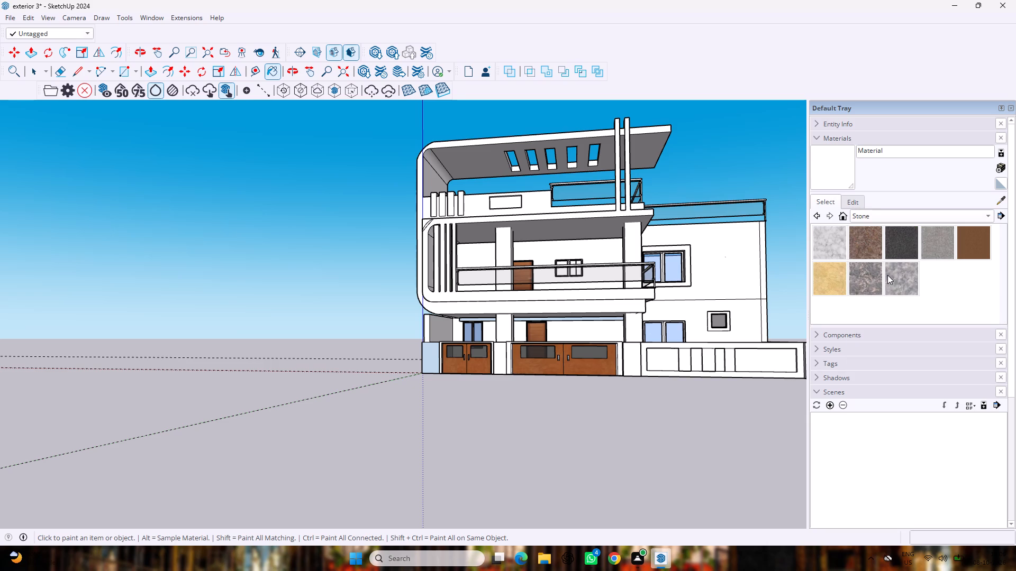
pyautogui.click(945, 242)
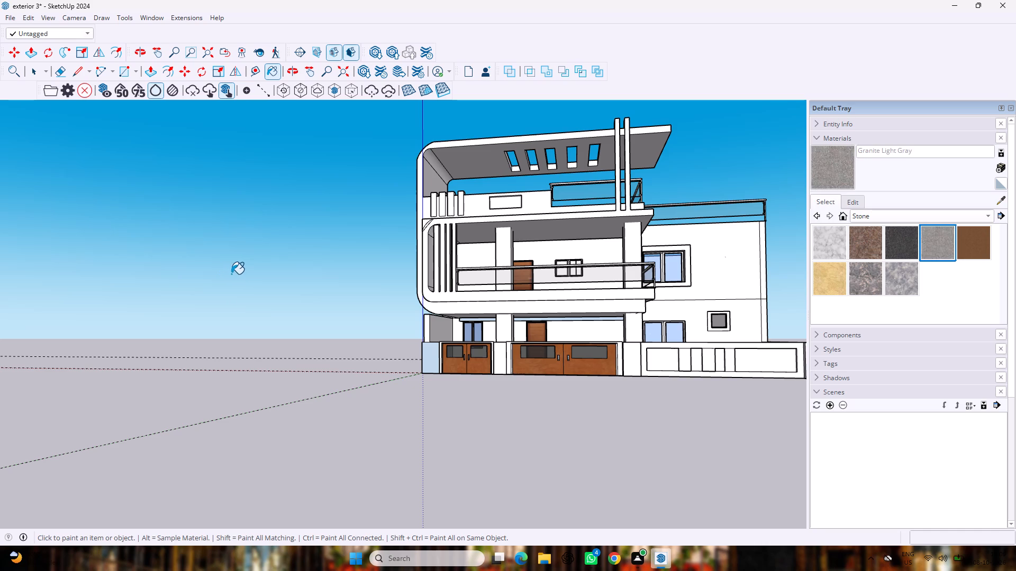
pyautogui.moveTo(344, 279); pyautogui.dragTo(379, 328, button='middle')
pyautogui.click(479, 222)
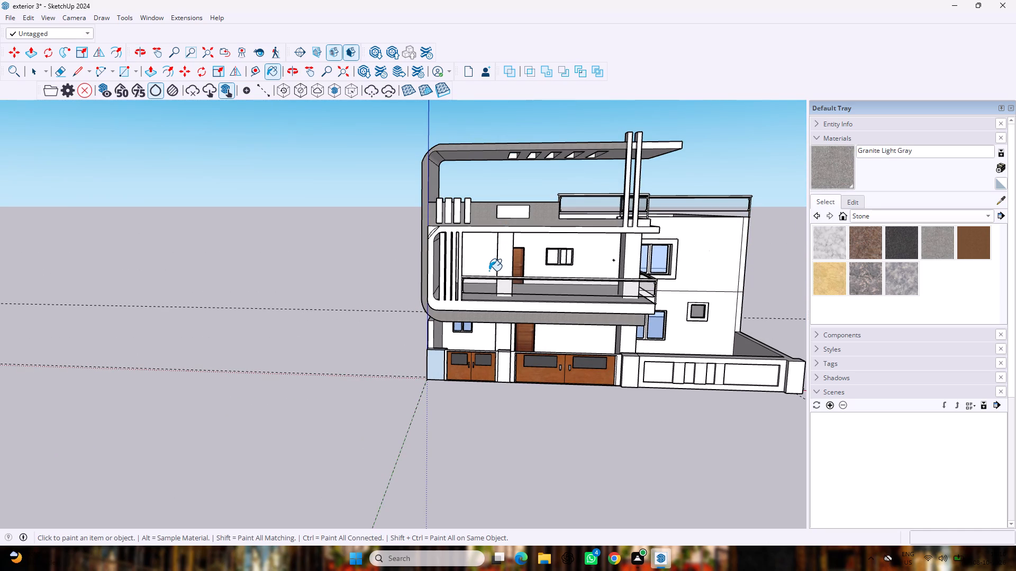
# Draw a vertical line about 3' long from the parapet's top corner down to the white band, separating the parapet from the curved frame.
pyautogui.scroll(2, 486, 268)
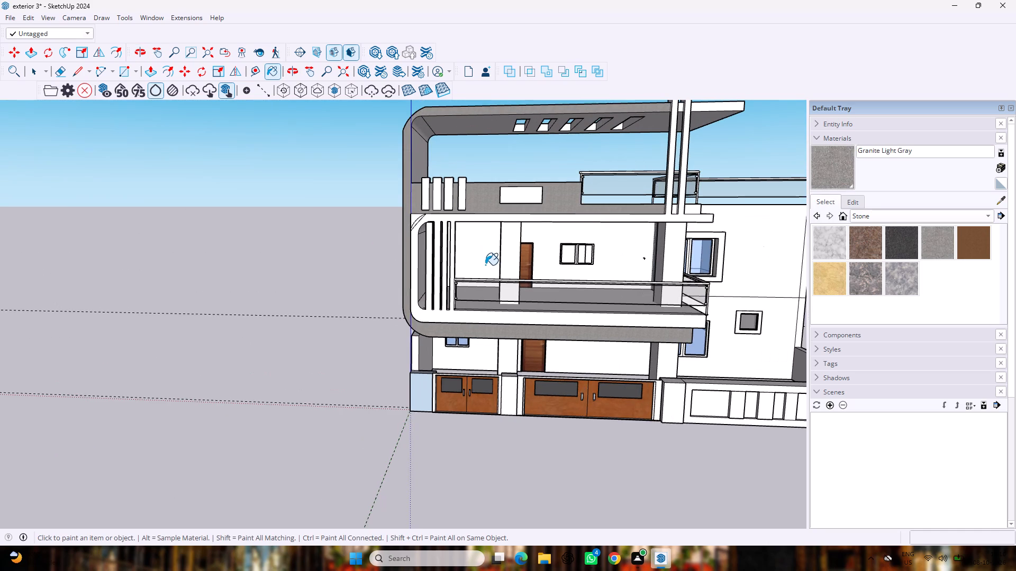
pyautogui.scroll(-1, 485, 265)
pyautogui.moveTo(485, 265); pyautogui.dragTo(584, 269, button='middle')
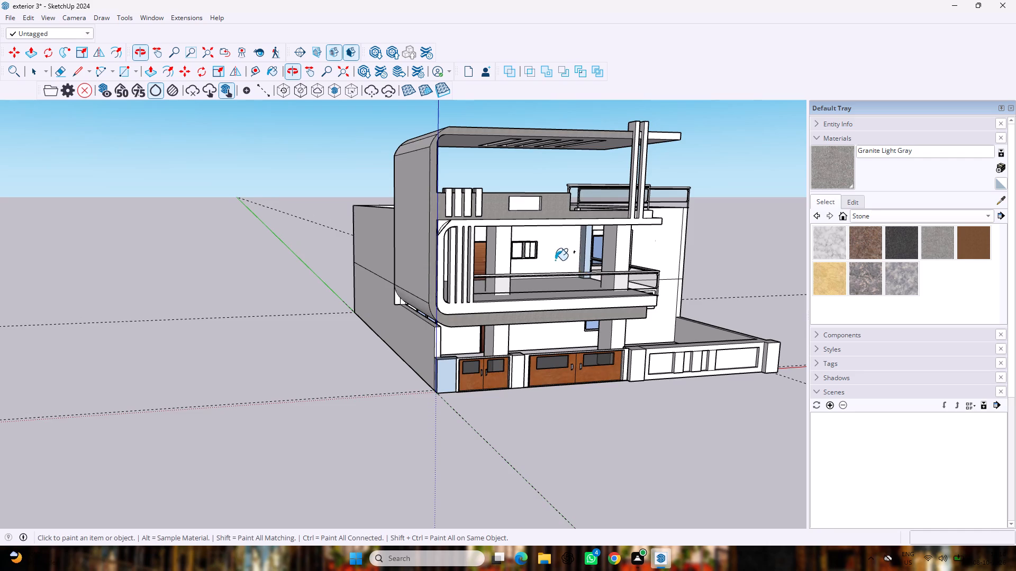
pyautogui.scroll(7, 453, 238)
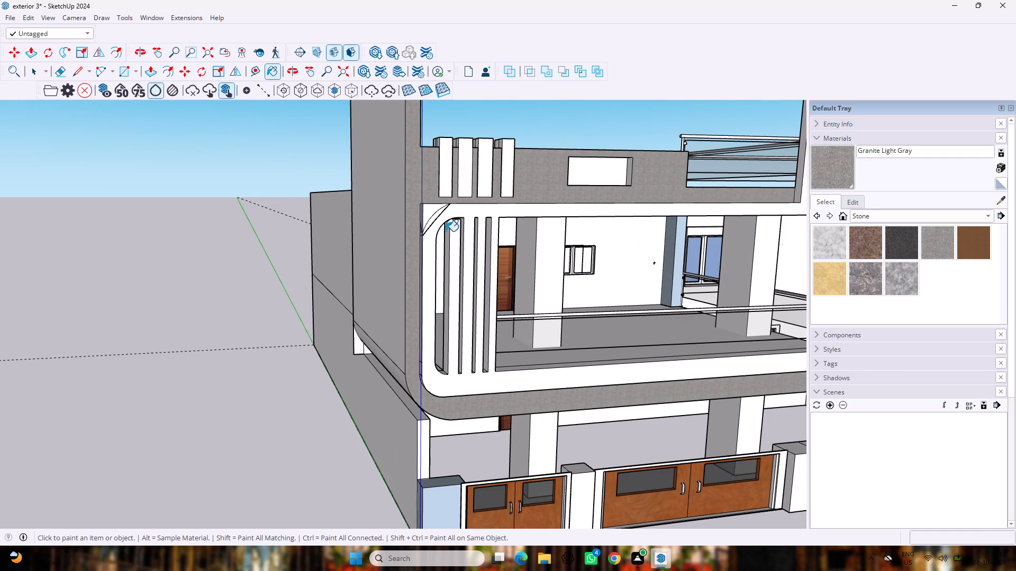
pyautogui.press('l')
pyautogui.scroll(6, 421, 161)
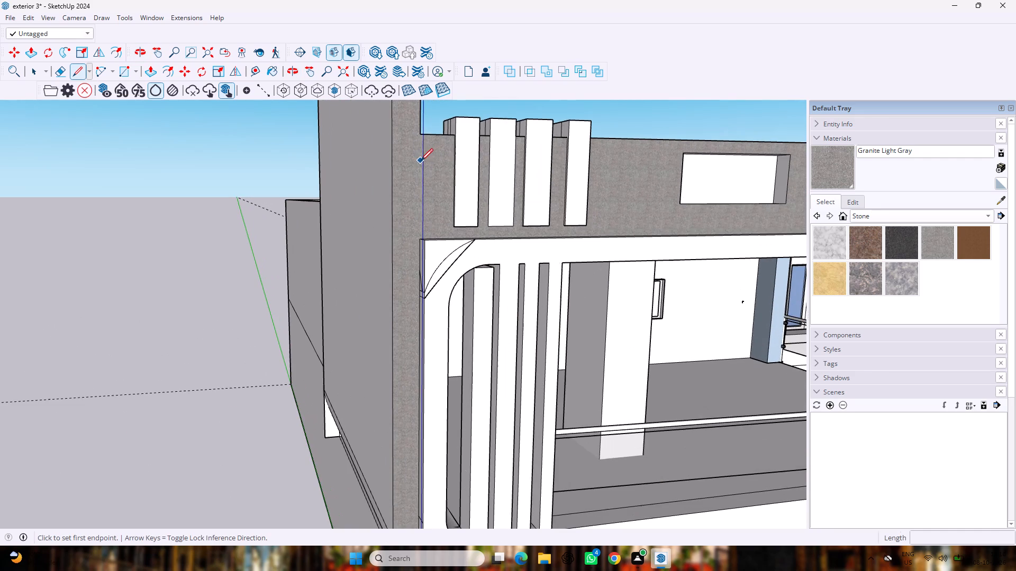
pyautogui.click(419, 135)
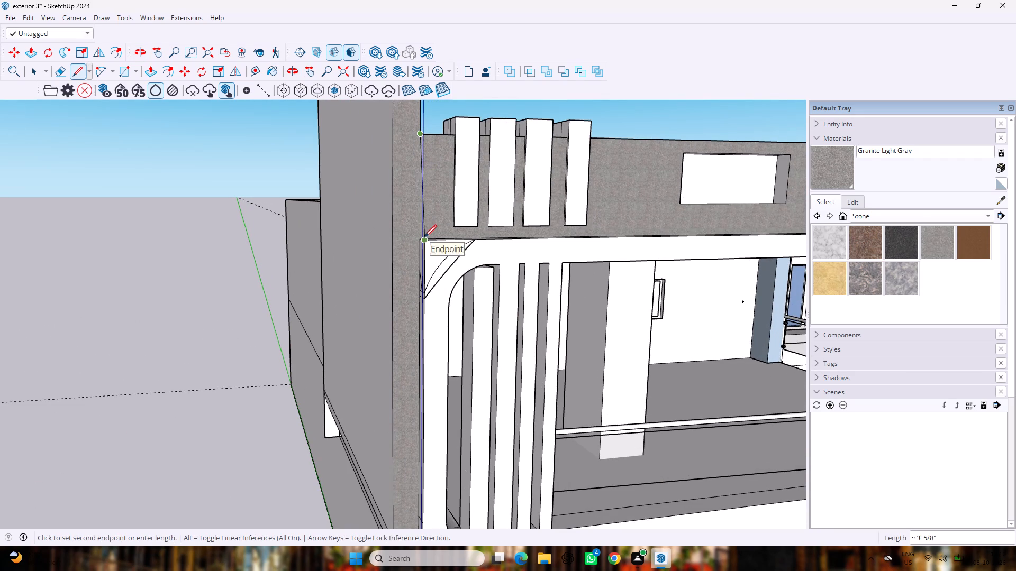
pyautogui.scroll(6, 413, 243)
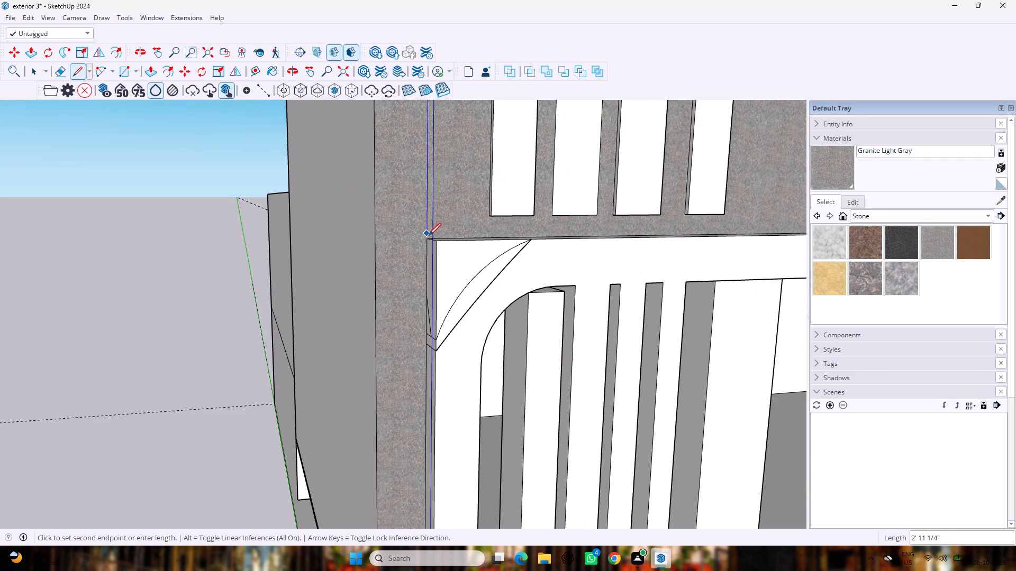
pyautogui.click(429, 241)
pyautogui.scroll(-12, 427, 239)
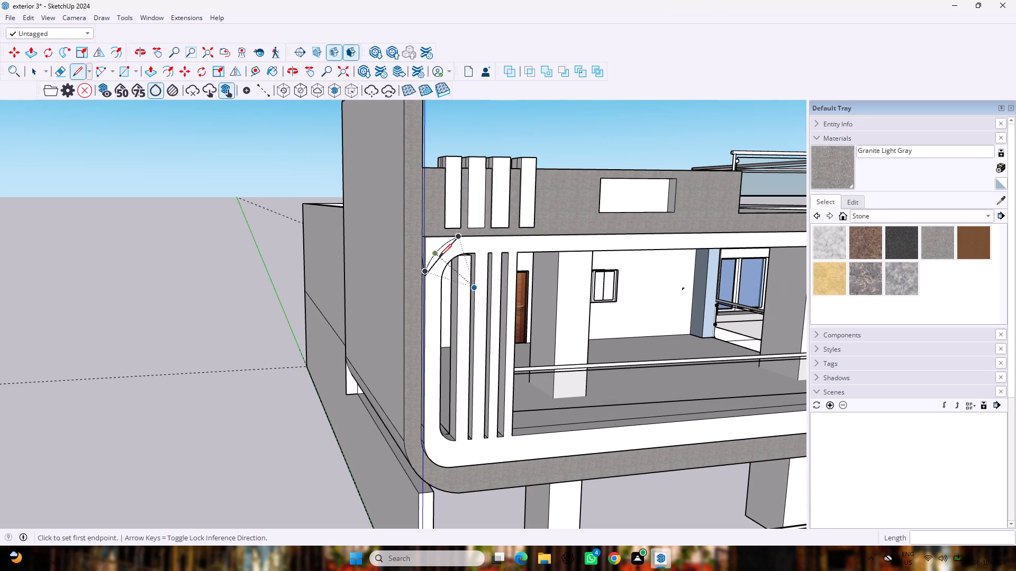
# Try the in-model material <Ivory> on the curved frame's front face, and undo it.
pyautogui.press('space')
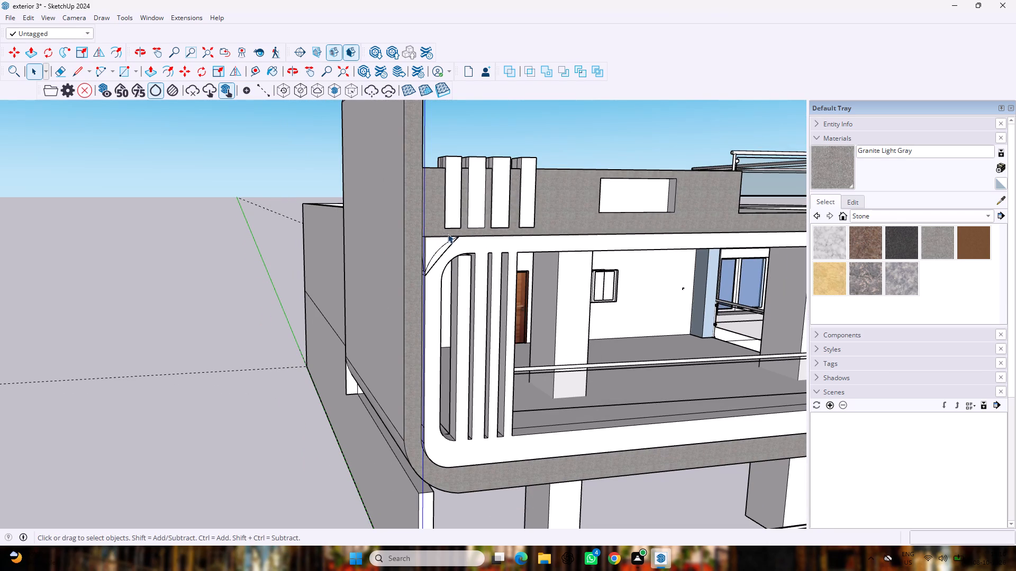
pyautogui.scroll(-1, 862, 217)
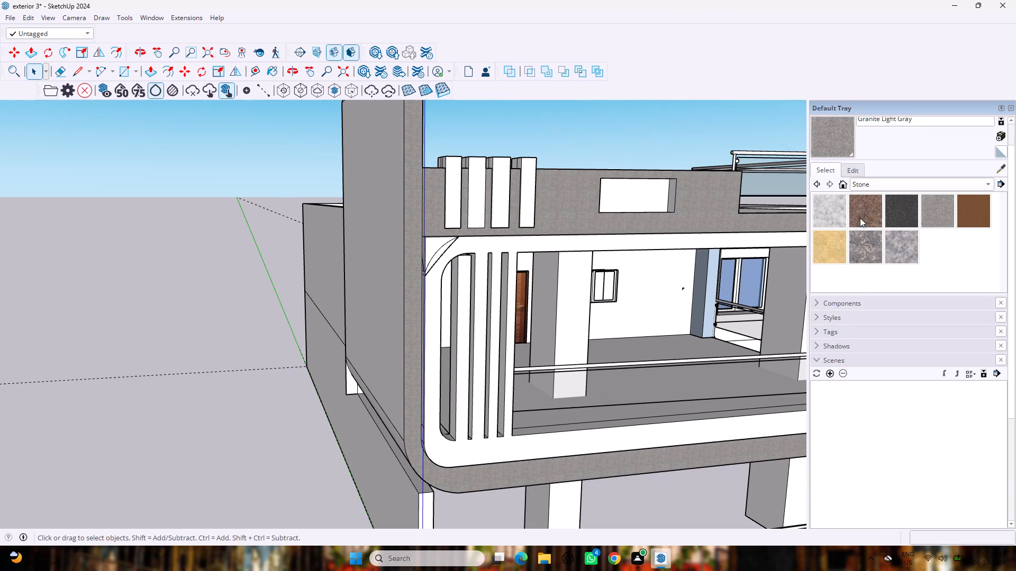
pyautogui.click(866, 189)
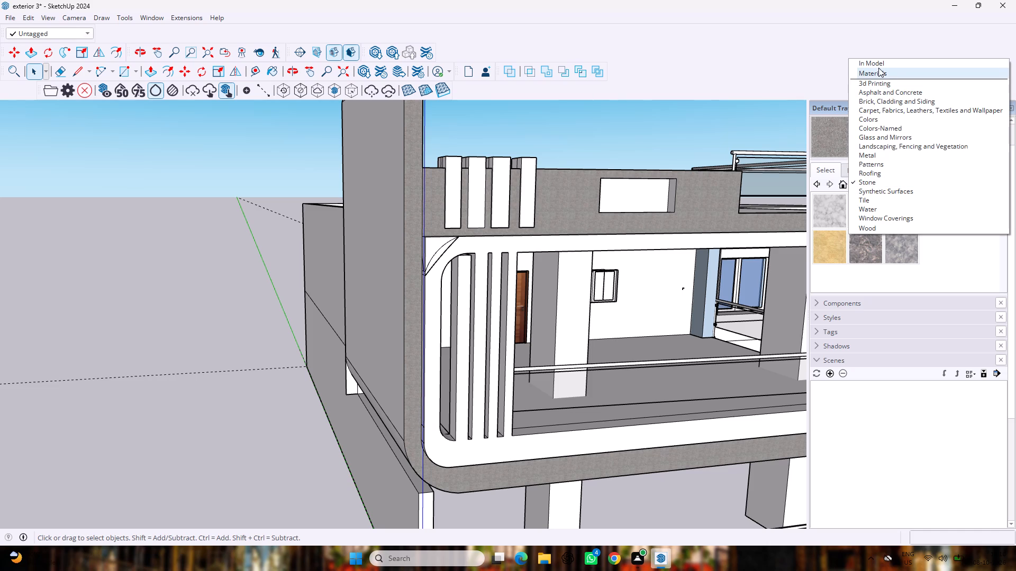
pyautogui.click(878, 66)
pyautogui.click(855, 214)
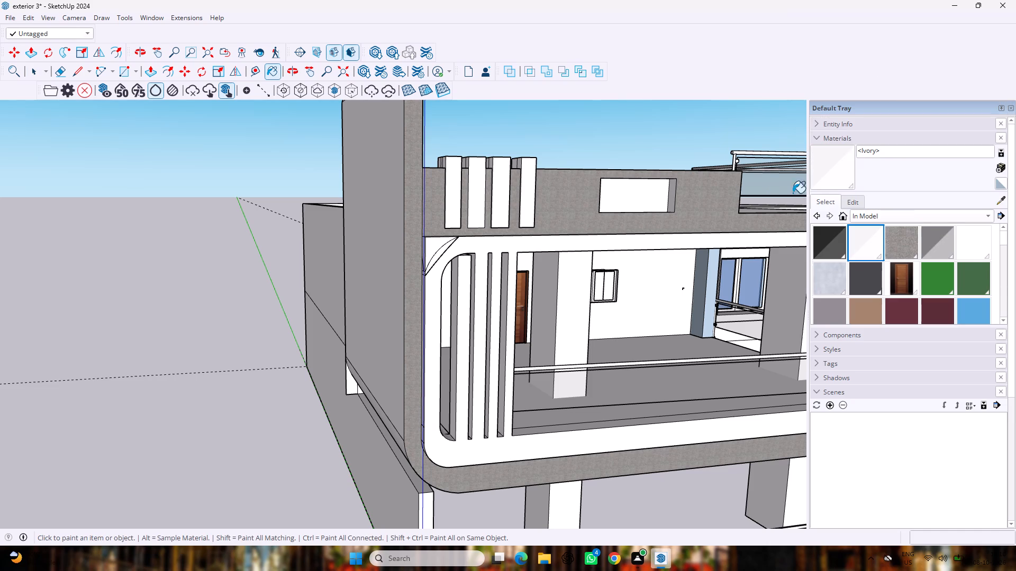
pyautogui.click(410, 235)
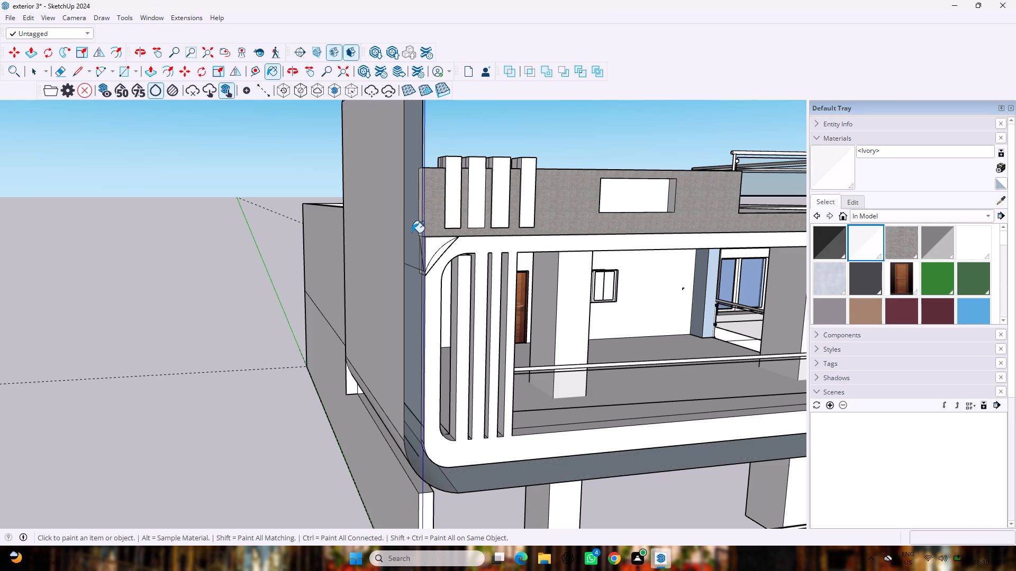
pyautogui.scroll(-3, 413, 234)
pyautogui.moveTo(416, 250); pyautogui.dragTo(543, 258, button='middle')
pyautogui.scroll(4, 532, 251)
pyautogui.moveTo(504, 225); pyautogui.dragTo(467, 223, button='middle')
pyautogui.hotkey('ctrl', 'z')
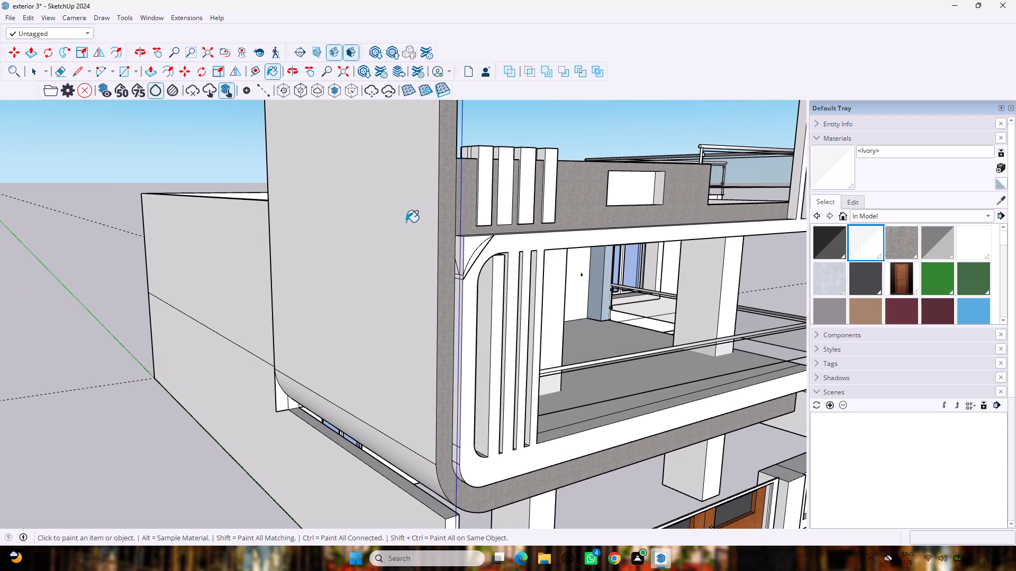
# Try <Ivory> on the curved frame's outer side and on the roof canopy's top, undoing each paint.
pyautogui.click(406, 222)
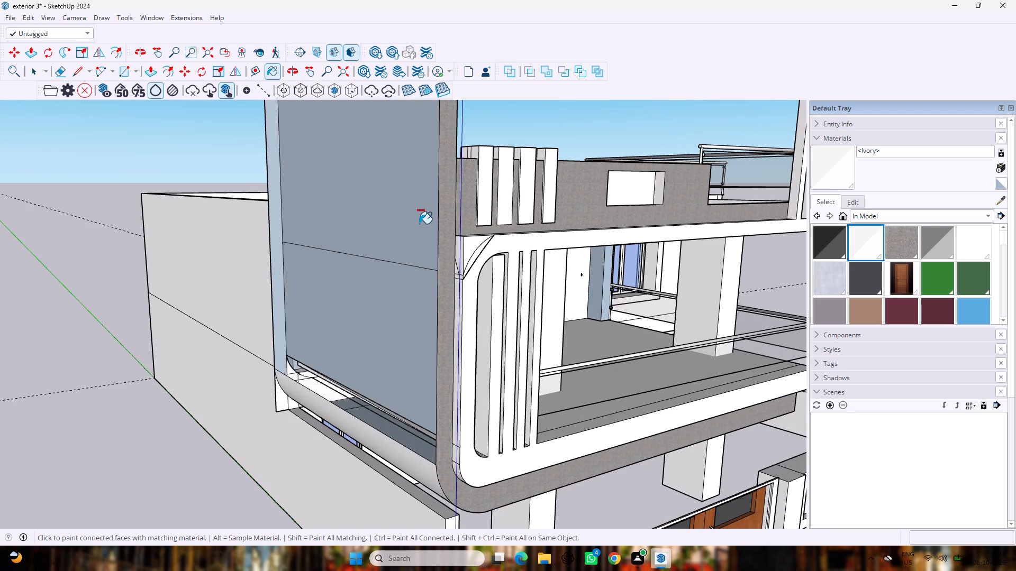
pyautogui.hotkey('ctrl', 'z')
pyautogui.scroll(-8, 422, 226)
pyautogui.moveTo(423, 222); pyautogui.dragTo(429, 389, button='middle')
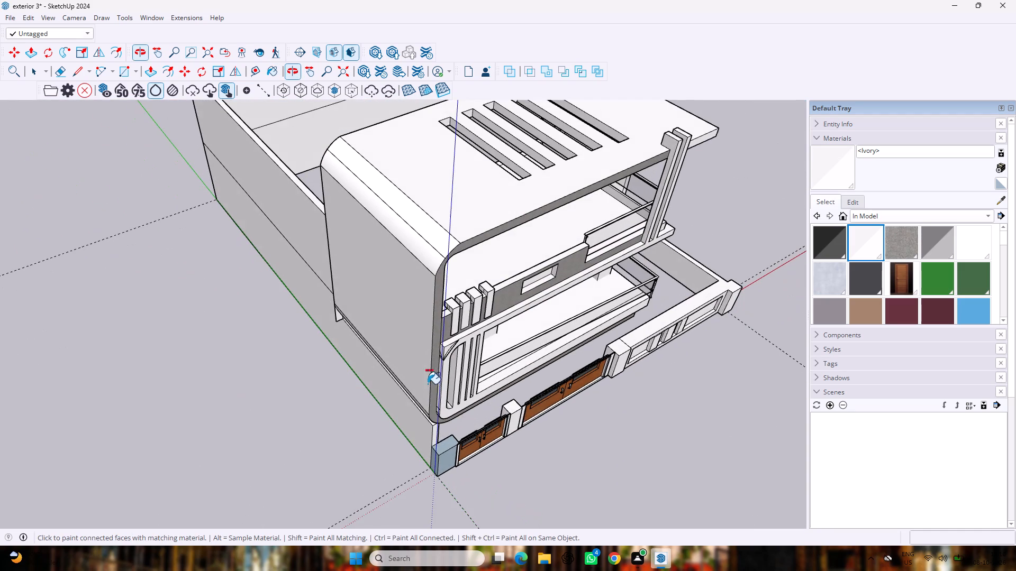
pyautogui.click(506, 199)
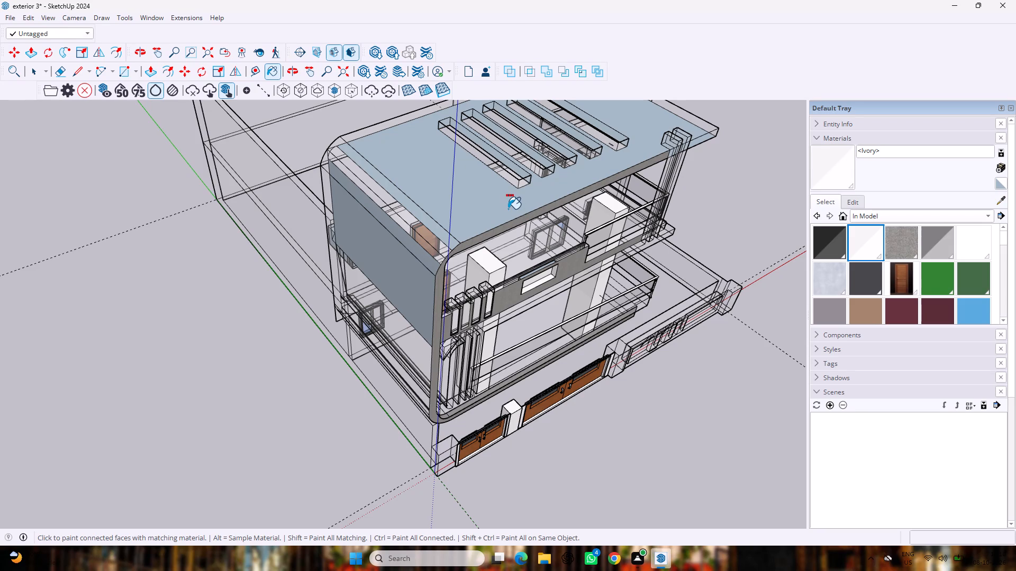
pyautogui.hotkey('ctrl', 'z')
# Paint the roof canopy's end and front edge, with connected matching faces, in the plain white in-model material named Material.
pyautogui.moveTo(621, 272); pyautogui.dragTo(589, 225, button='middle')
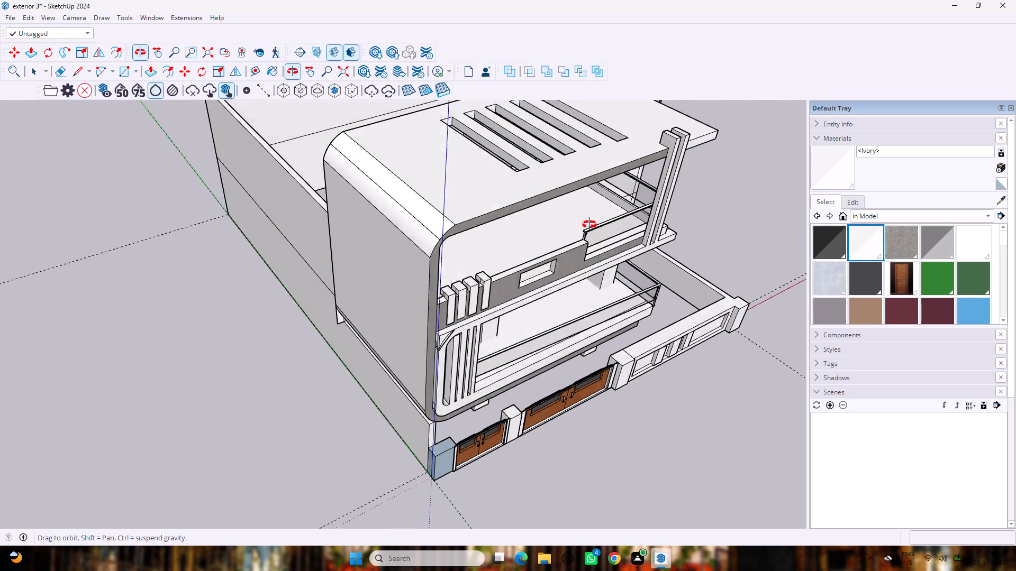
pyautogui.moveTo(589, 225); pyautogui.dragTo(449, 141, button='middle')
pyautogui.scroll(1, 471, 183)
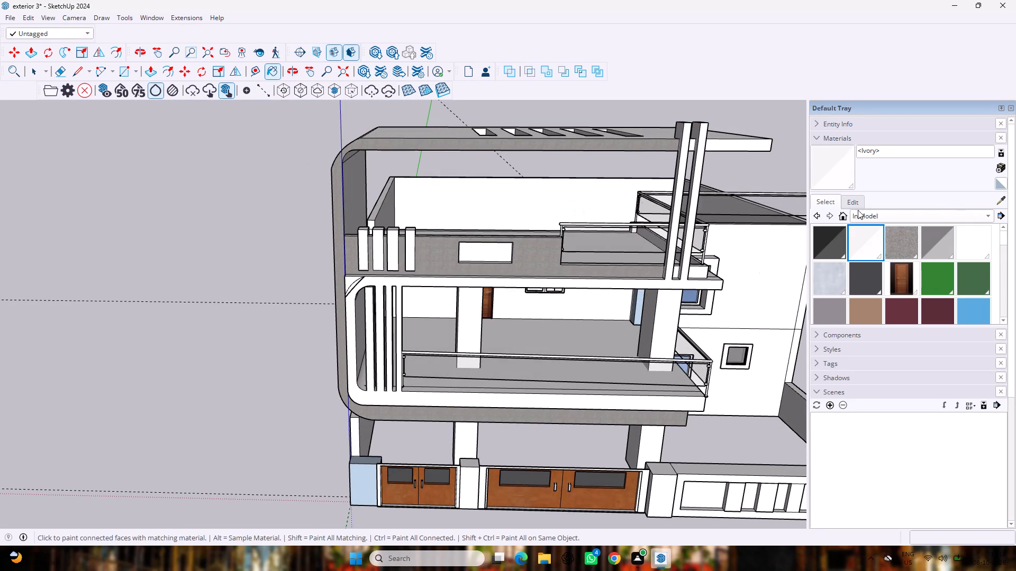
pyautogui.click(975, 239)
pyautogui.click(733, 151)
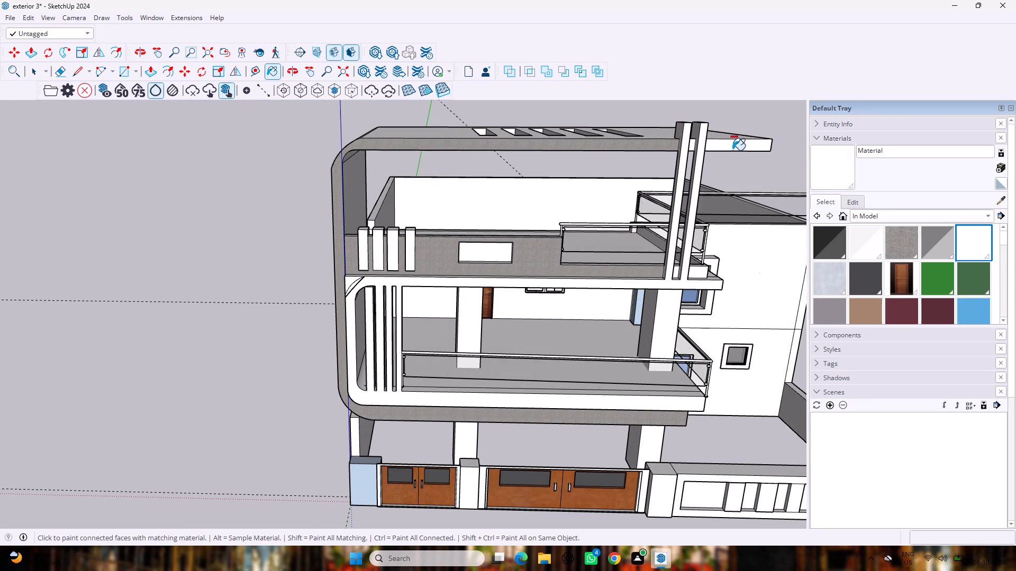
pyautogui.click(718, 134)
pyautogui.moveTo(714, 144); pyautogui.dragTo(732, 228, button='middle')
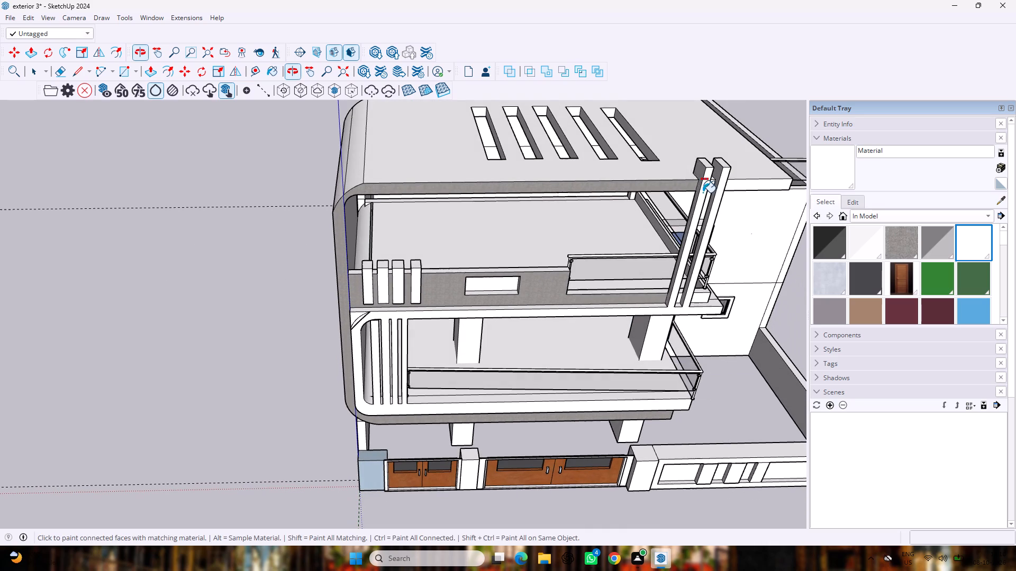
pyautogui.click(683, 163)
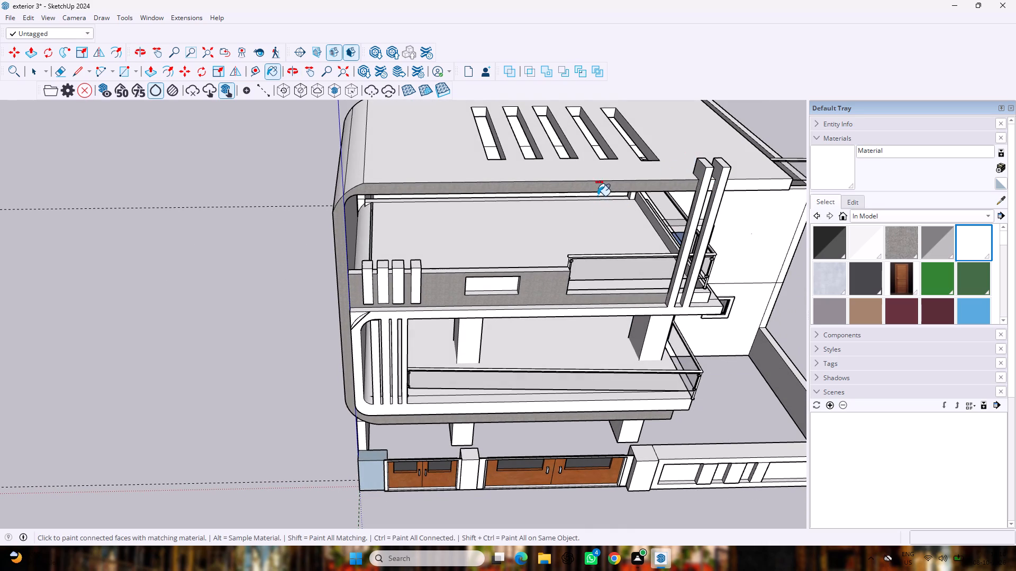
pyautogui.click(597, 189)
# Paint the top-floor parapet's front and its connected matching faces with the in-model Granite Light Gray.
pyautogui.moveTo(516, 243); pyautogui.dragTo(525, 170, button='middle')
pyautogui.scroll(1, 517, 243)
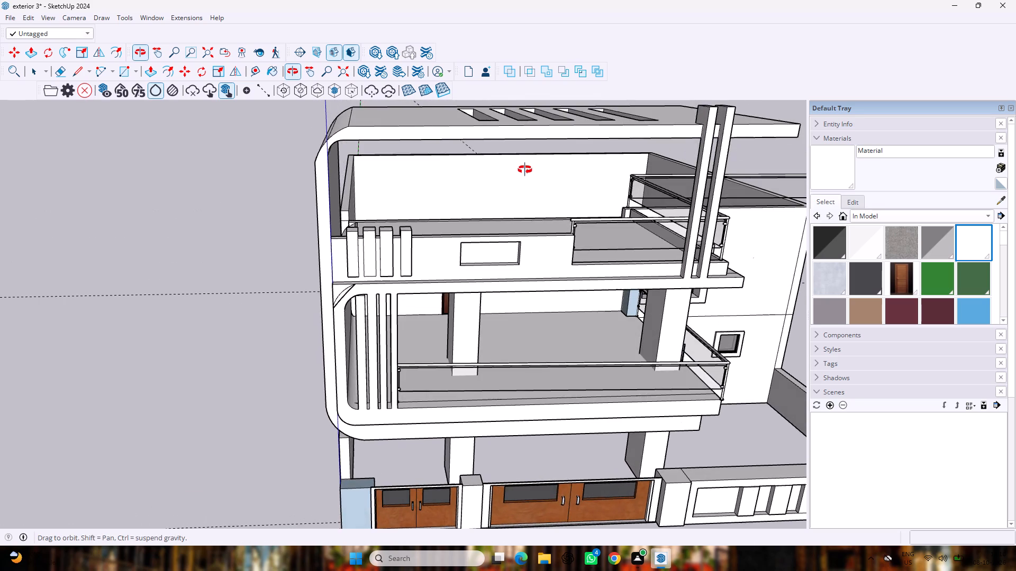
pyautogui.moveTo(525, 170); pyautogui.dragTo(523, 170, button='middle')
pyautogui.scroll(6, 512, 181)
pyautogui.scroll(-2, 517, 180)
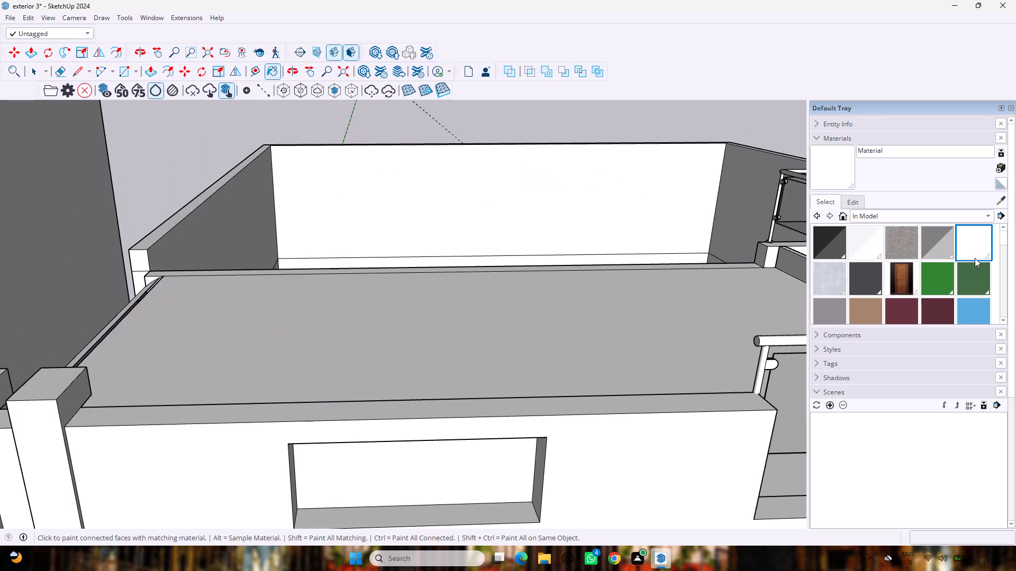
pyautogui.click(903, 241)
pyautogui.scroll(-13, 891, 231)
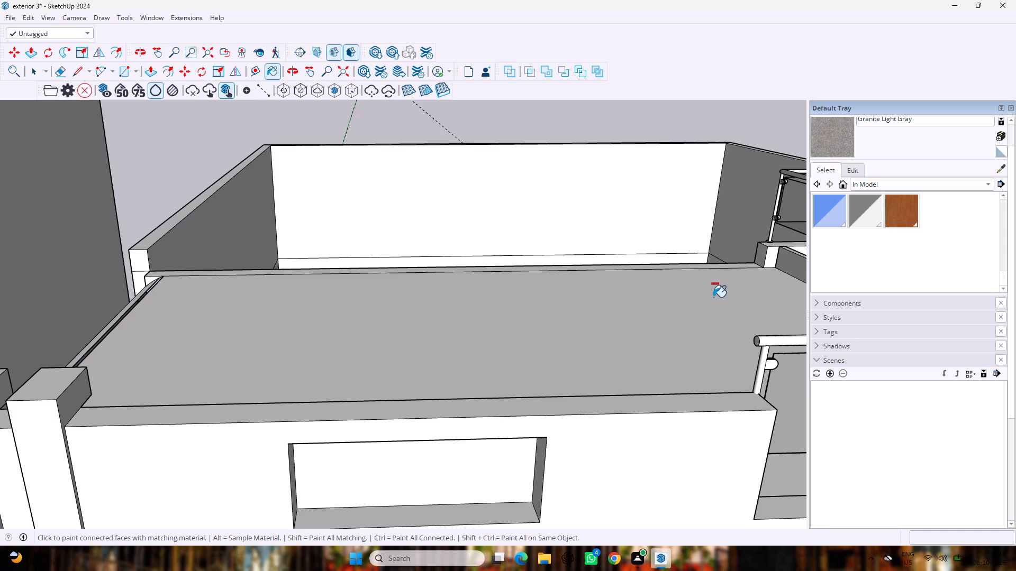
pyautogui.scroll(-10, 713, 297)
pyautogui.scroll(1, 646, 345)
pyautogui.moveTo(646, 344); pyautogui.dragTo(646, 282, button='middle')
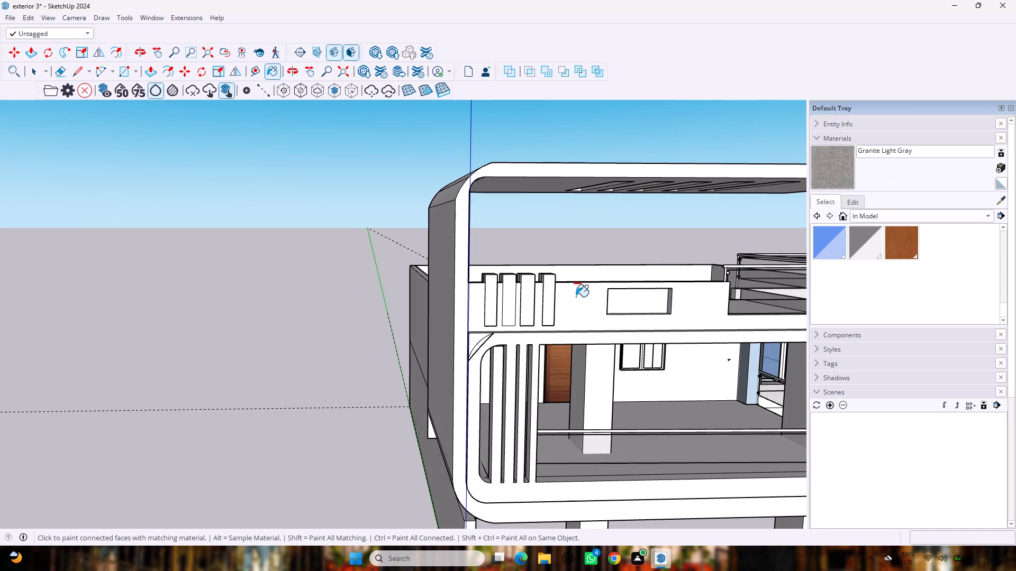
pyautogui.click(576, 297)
# Paint the curved frame's outer side and its connected matching faces with the in-model material <Ivory>.
pyautogui.scroll(-4, 575, 304)
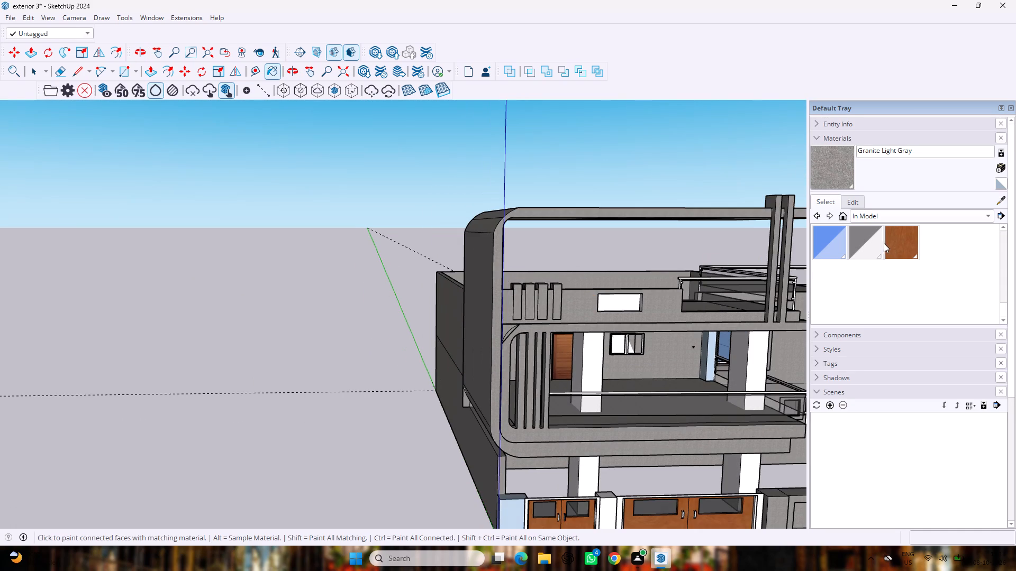
pyautogui.scroll(-7, 883, 244)
pyautogui.click(876, 218)
pyautogui.click(875, 215)
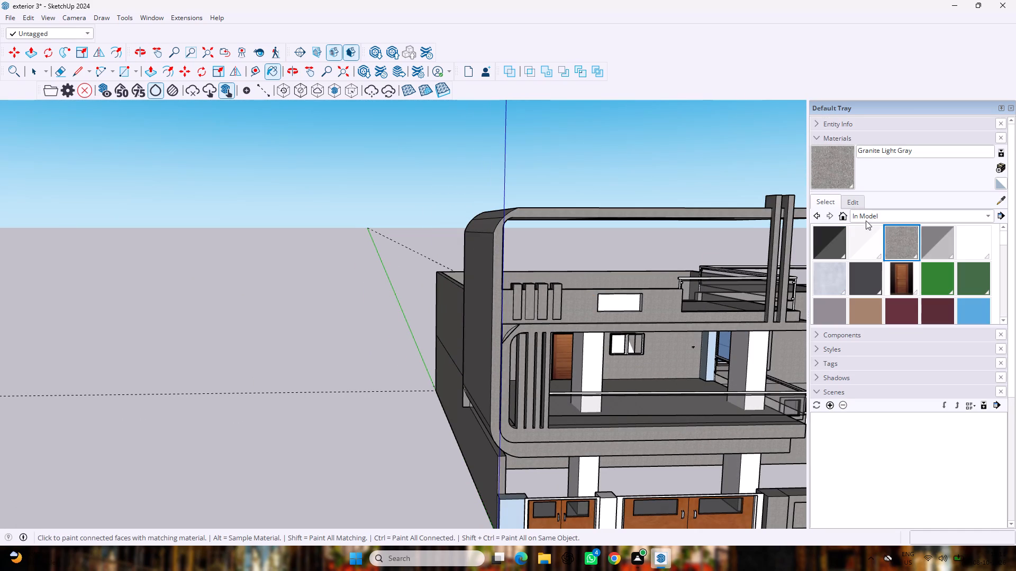
pyautogui.click(863, 237)
pyautogui.click(487, 314)
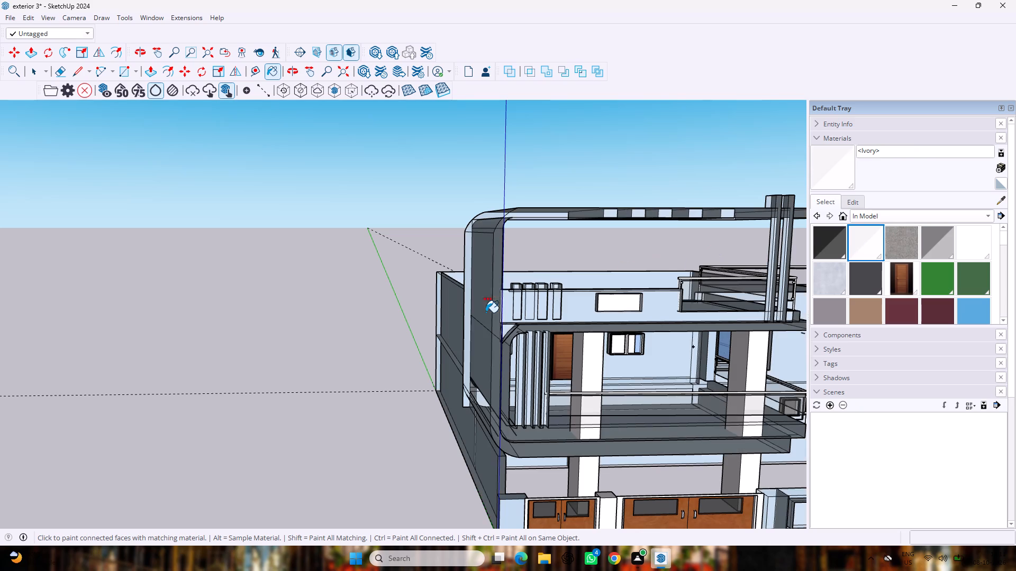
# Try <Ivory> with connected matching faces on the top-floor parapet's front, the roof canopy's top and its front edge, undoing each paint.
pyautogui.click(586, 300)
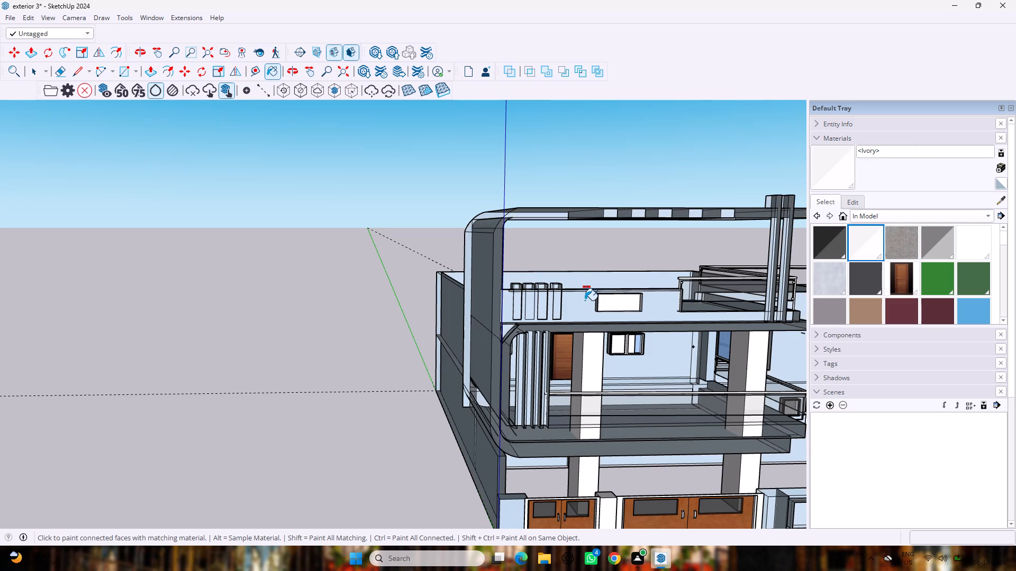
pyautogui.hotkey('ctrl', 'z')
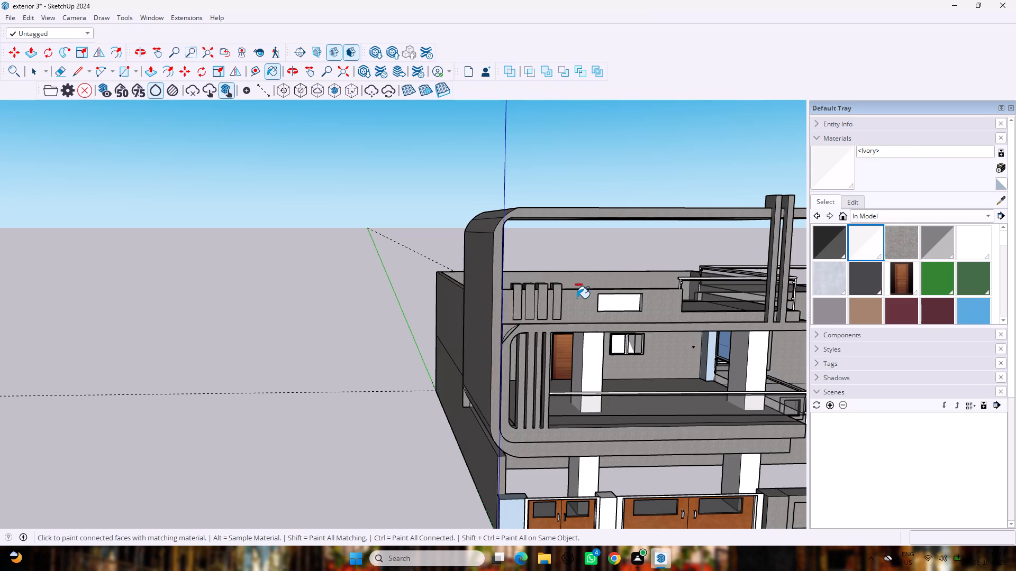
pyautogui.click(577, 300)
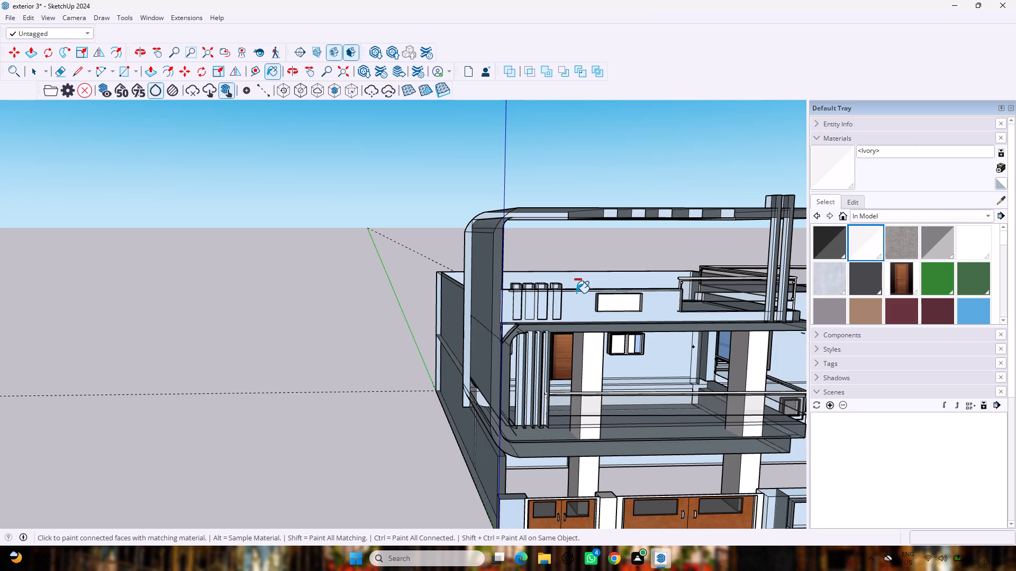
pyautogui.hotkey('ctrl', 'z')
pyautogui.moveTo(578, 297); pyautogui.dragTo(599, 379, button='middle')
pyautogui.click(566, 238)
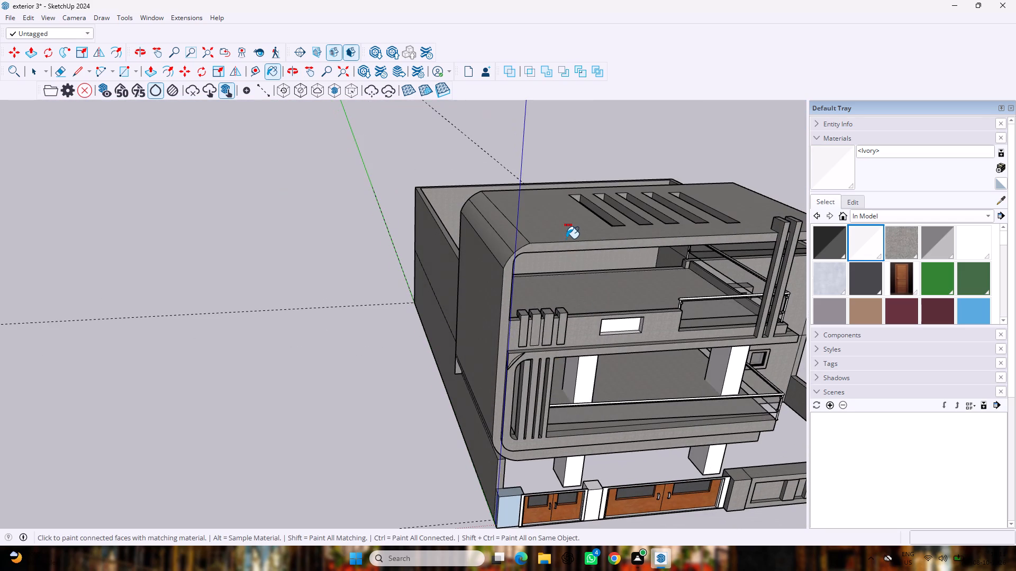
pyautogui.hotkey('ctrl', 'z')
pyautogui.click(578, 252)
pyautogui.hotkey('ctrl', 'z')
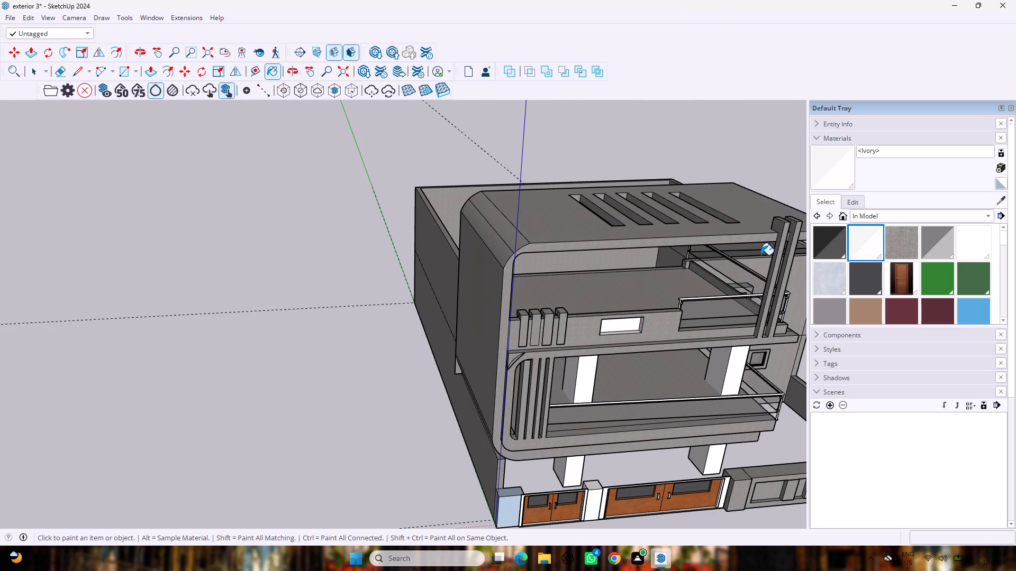
# Paint the roof canopy's top and the curved frame's front face with the plain white in-model material named Material.
pyautogui.click(964, 231)
pyautogui.click(571, 231)
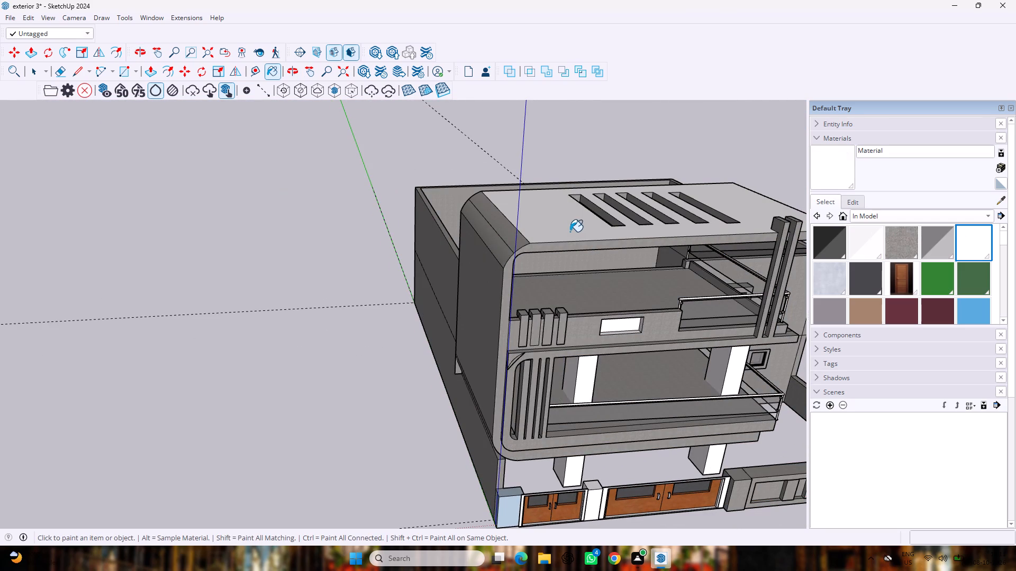
pyautogui.moveTo(566, 257); pyautogui.dragTo(571, 211, button='middle')
pyautogui.scroll(3, 570, 218)
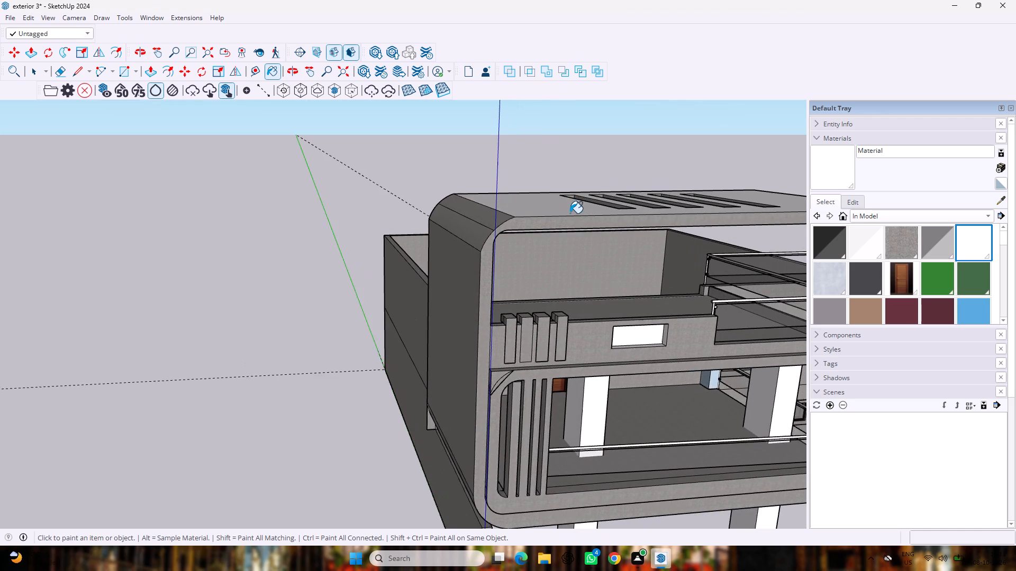
pyautogui.scroll(3, 568, 213)
pyautogui.click(561, 229)
# Paint the fronts and tops of the two parapet fins nearest the window opening in the plain white Material.
pyautogui.scroll(-5, 521, 235)
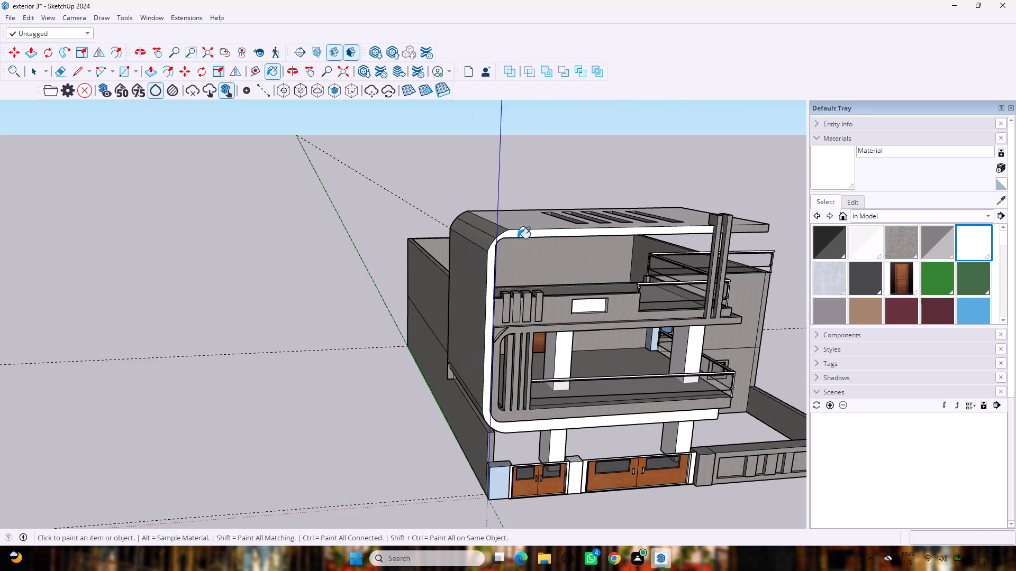
pyautogui.scroll(3, 506, 269)
pyautogui.scroll(-2, 506, 264)
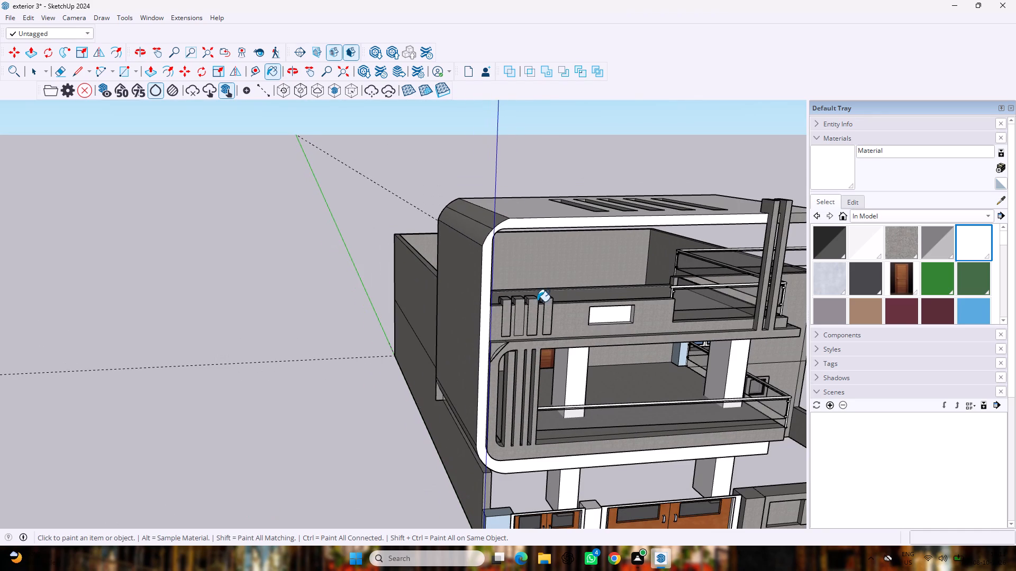
pyautogui.click(532, 314)
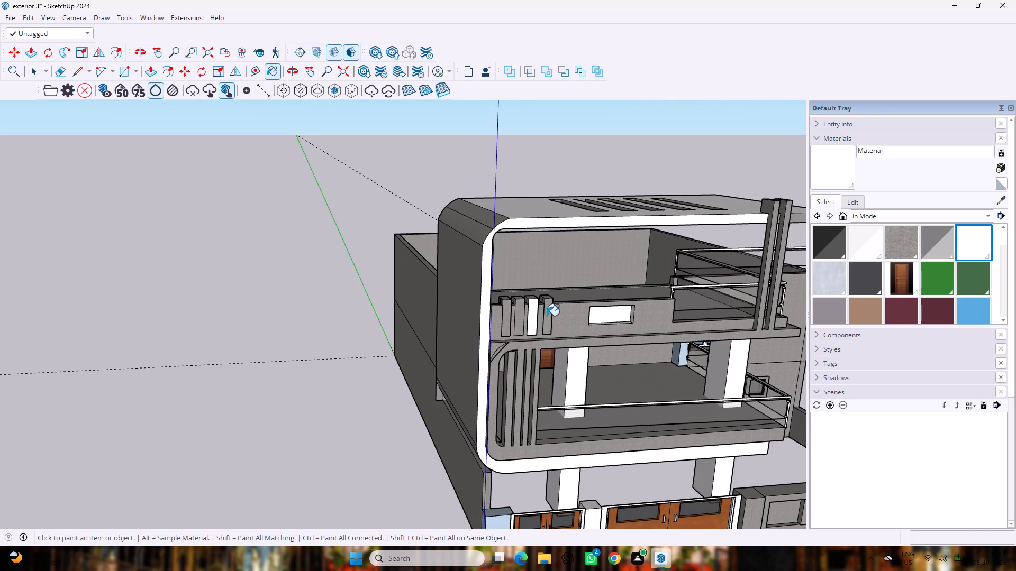
pyautogui.click(547, 316)
pyautogui.scroll(4, 546, 308)
pyautogui.moveTo(547, 297); pyautogui.dragTo(561, 342, button='middle')
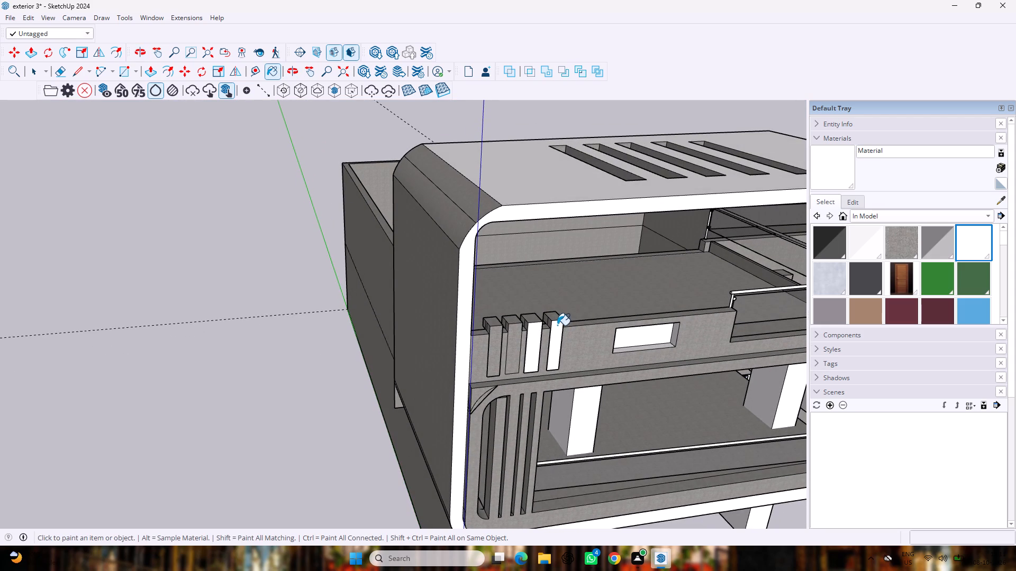
pyautogui.click(552, 320)
pyautogui.click(552, 326)
pyautogui.scroll(5, 549, 318)
pyautogui.moveTo(554, 315); pyautogui.dragTo(564, 345, button='middle')
pyautogui.click(557, 348)
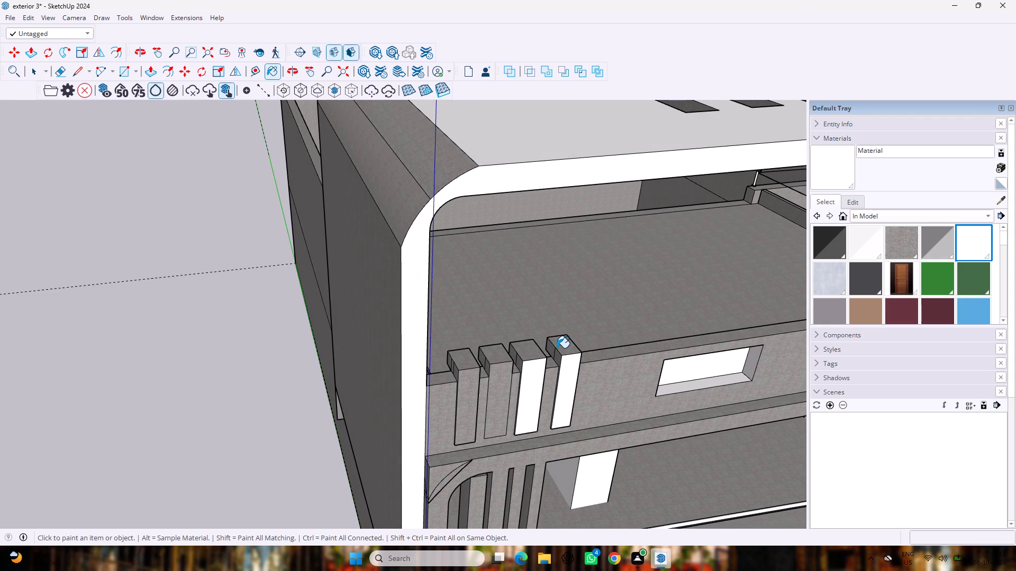
pyautogui.click(567, 349)
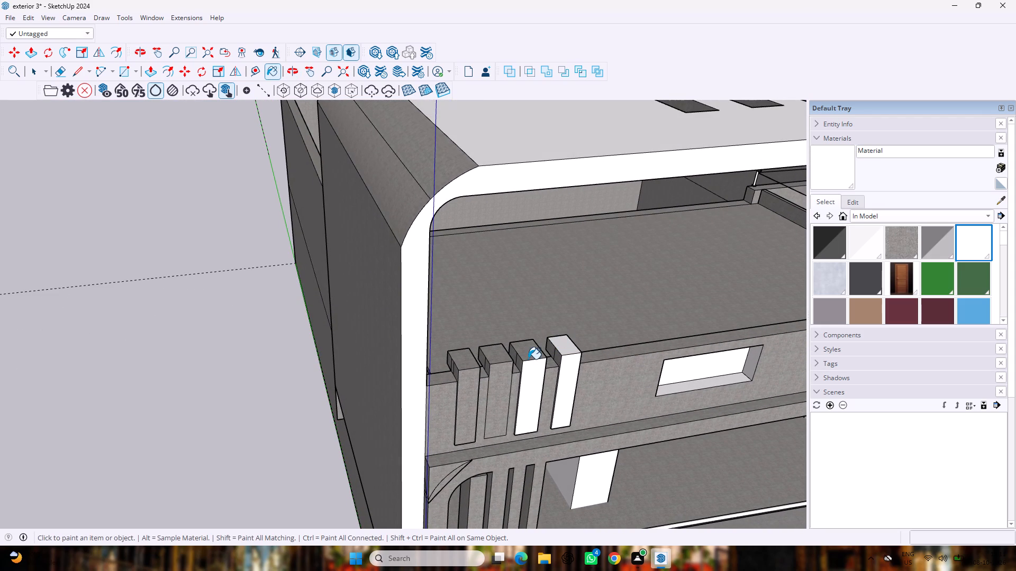
pyautogui.click(525, 356)
# Paint the fronts and tops of the two parapet fins nearest the curved frame in the plain white Material.
pyautogui.click(493, 381)
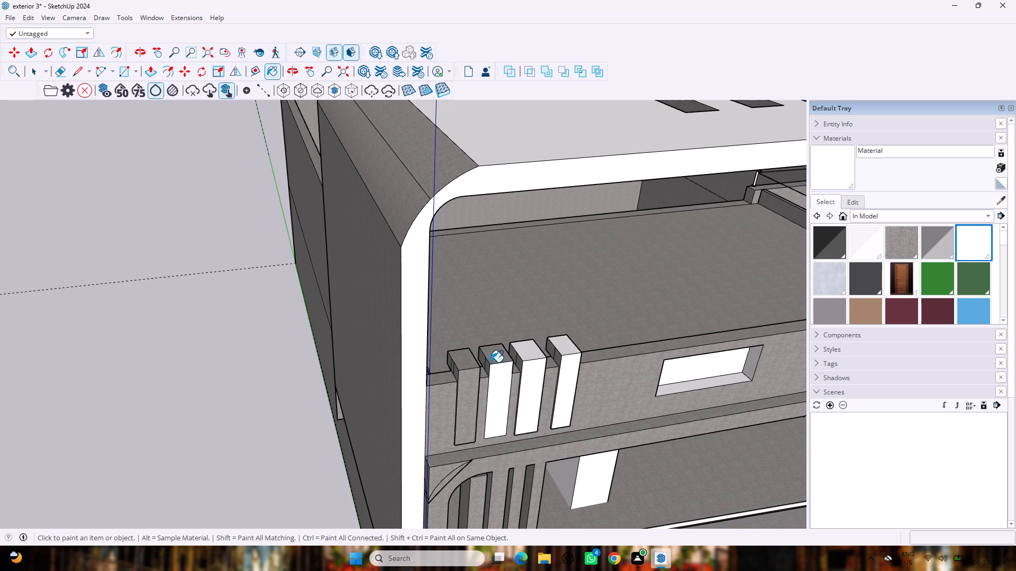
pyautogui.click(491, 362)
pyautogui.click(463, 367)
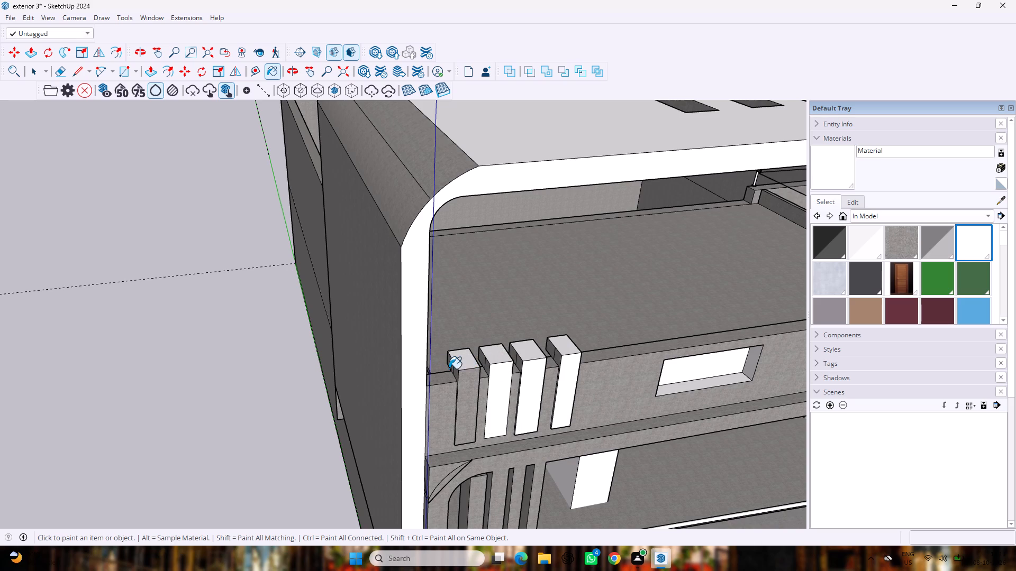
pyautogui.click(449, 369)
pyautogui.scroll(1, 455, 379)
pyautogui.moveTo(455, 379); pyautogui.dragTo(493, 323, button='middle')
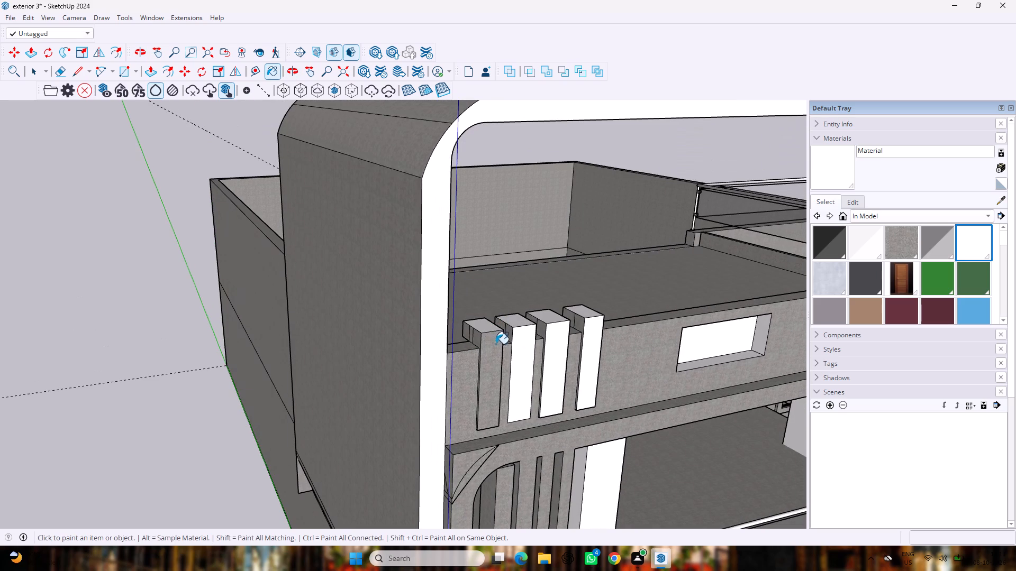
pyautogui.click(497, 352)
# Paint the side faces of all four parapet fins that face the curved frame, including their small rear strips, in the plain white Material.
pyautogui.scroll(2, 446, 339)
pyautogui.scroll(-1, 460, 333)
pyautogui.scroll(5, 465, 334)
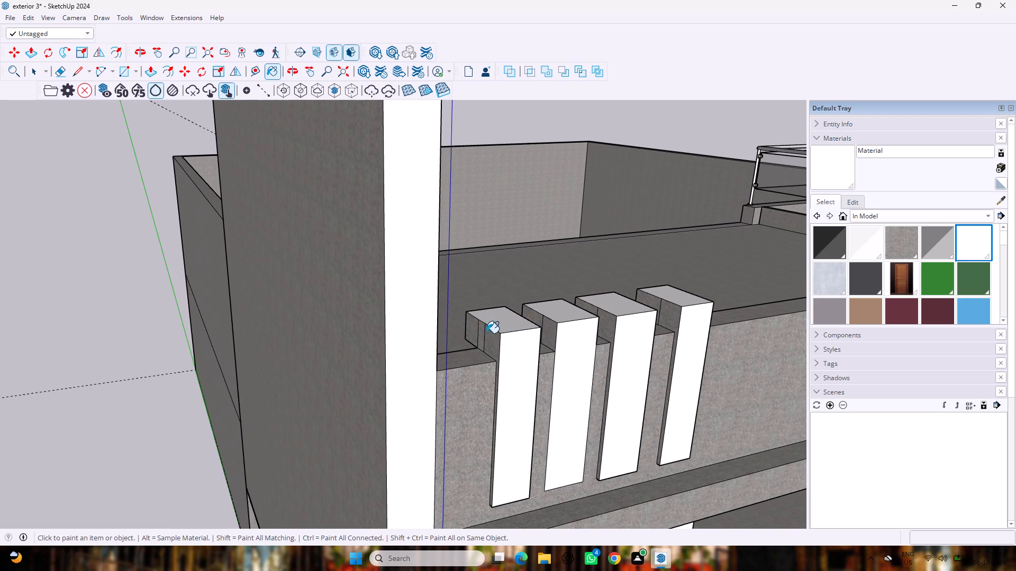
pyautogui.click(487, 337)
pyautogui.click(482, 337)
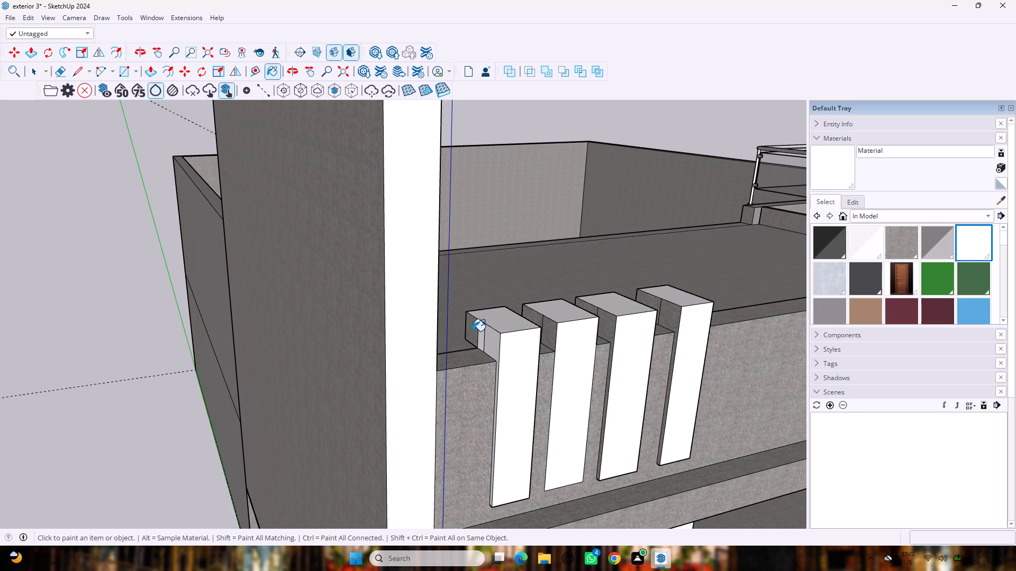
pyautogui.doubleClick(471, 330)
pyautogui.click(556, 334)
pyautogui.click(547, 326)
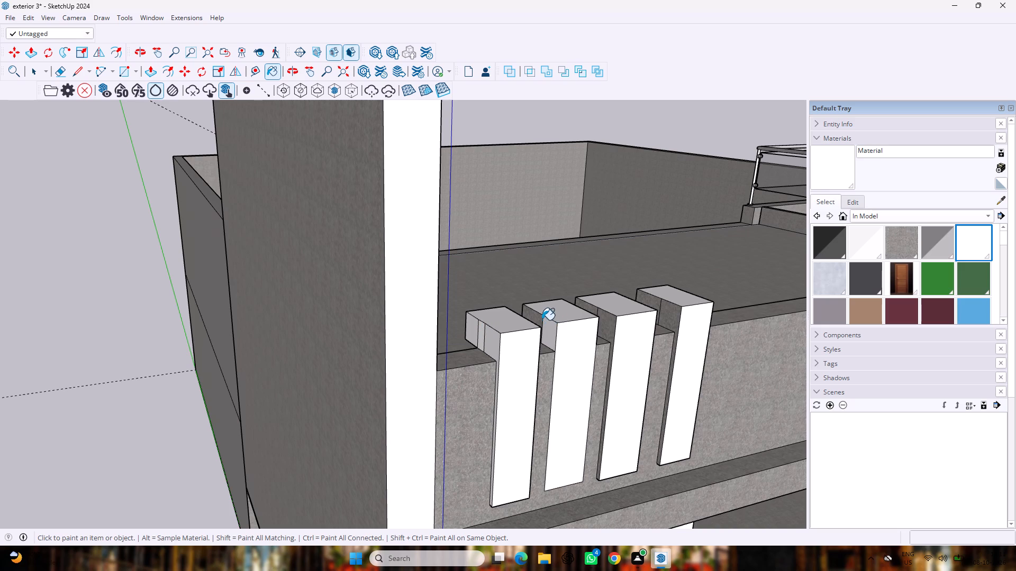
pyautogui.click(530, 316)
pyautogui.click(608, 325)
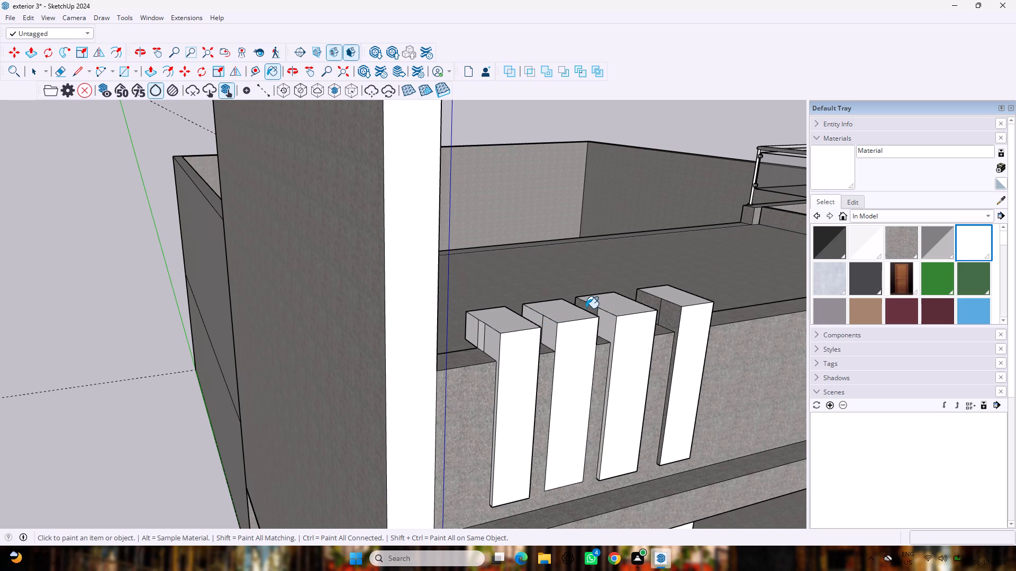
pyautogui.doubleClick(585, 308)
pyautogui.click(673, 317)
pyautogui.click(647, 305)
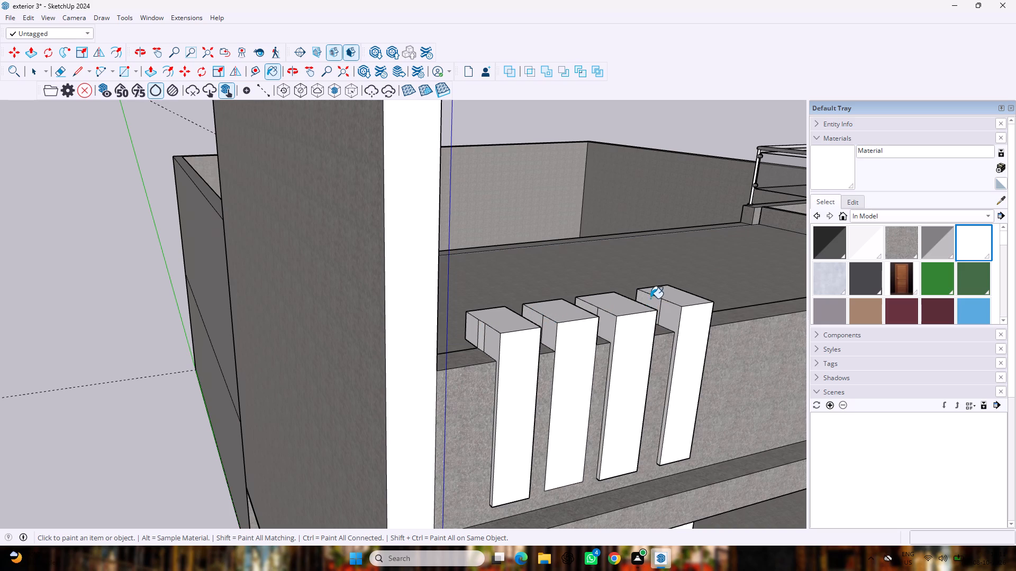
# Paint the opposite side faces of the four parapet fins, those facing the window opening, in the plain white Material.
pyautogui.moveTo(672, 296); pyautogui.dragTo(332, 283, button='middle')
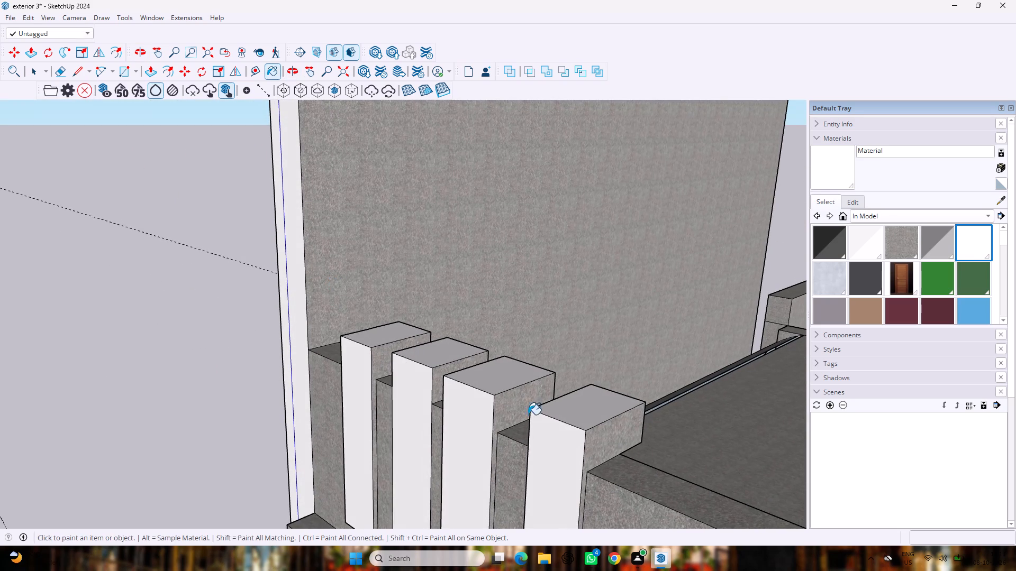
pyautogui.click(609, 431)
pyautogui.click(506, 403)
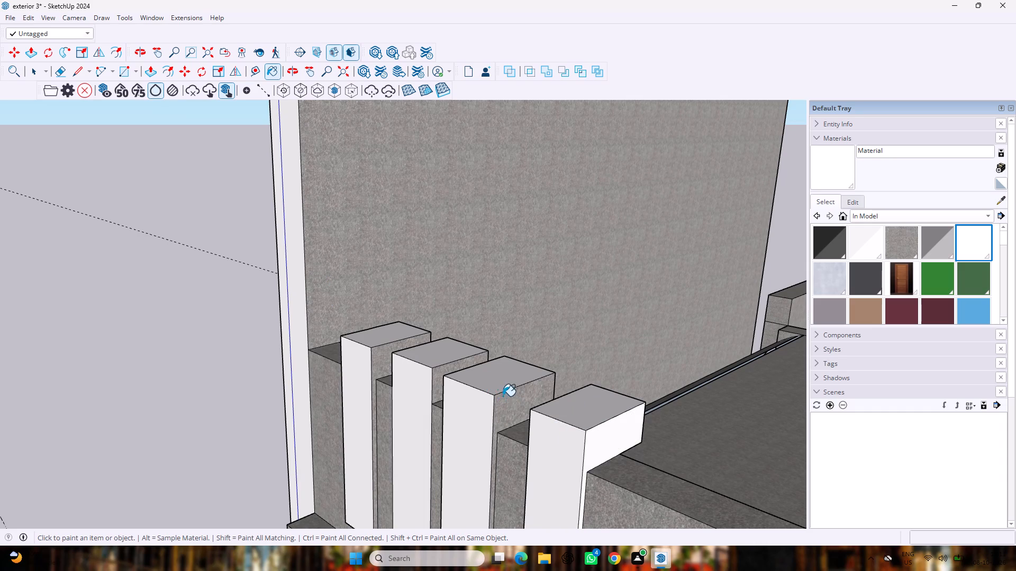
pyautogui.click(450, 367)
pyautogui.click(378, 349)
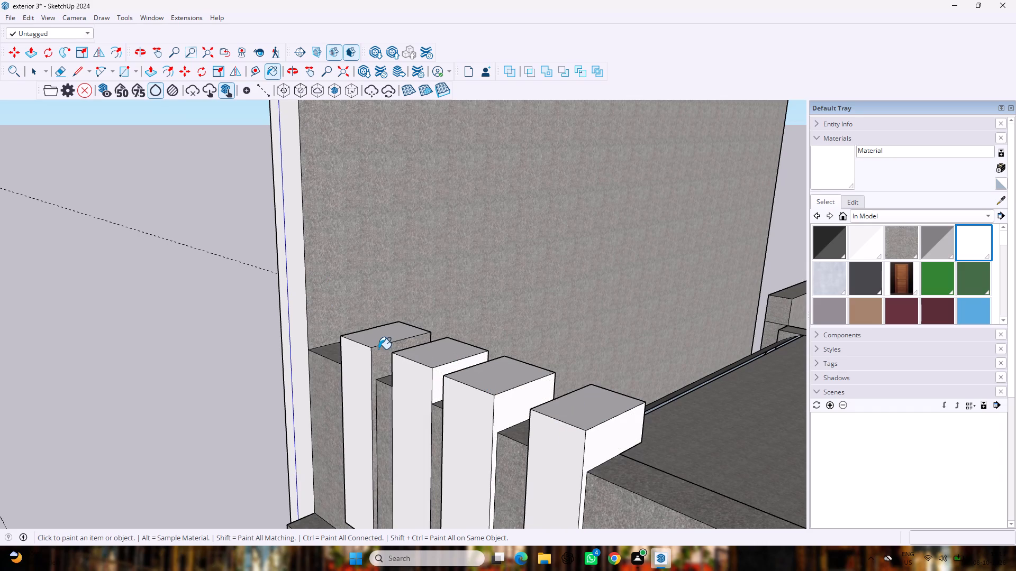
# Examine the front facade and look through the in-model materials for a suitable finish.
pyautogui.scroll(-5, 375, 343)
pyautogui.moveTo(356, 334); pyautogui.dragTo(578, 254, button='middle')
pyautogui.scroll(-6, 578, 254)
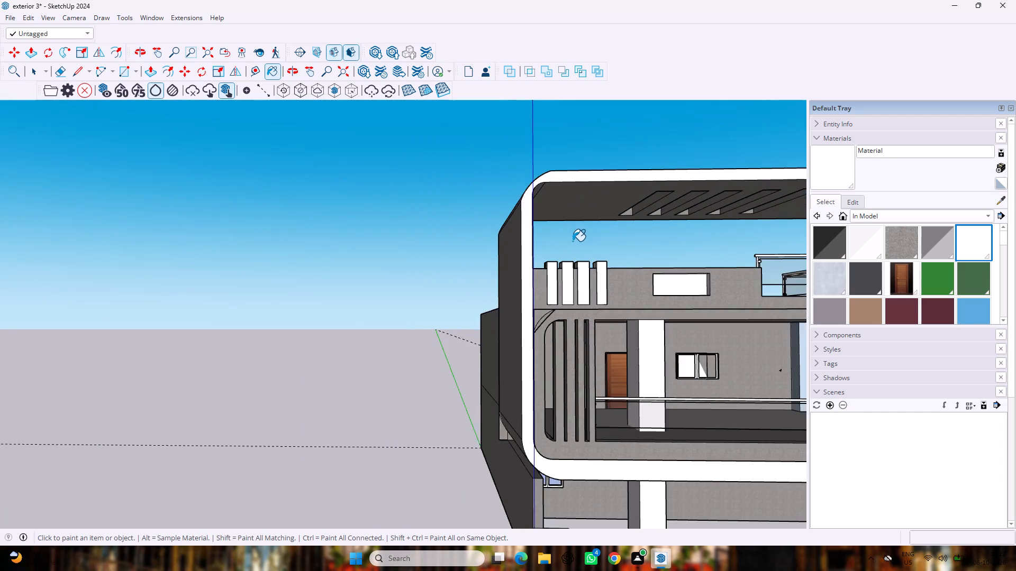
pyautogui.scroll(-4, 571, 235)
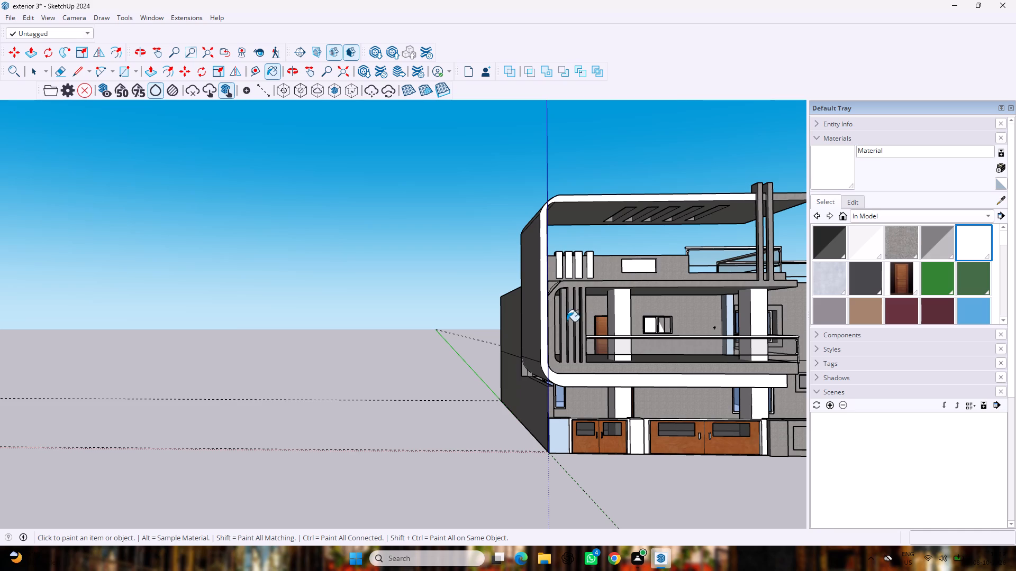
pyautogui.scroll(3, 923, 244)
pyautogui.scroll(-4, 919, 228)
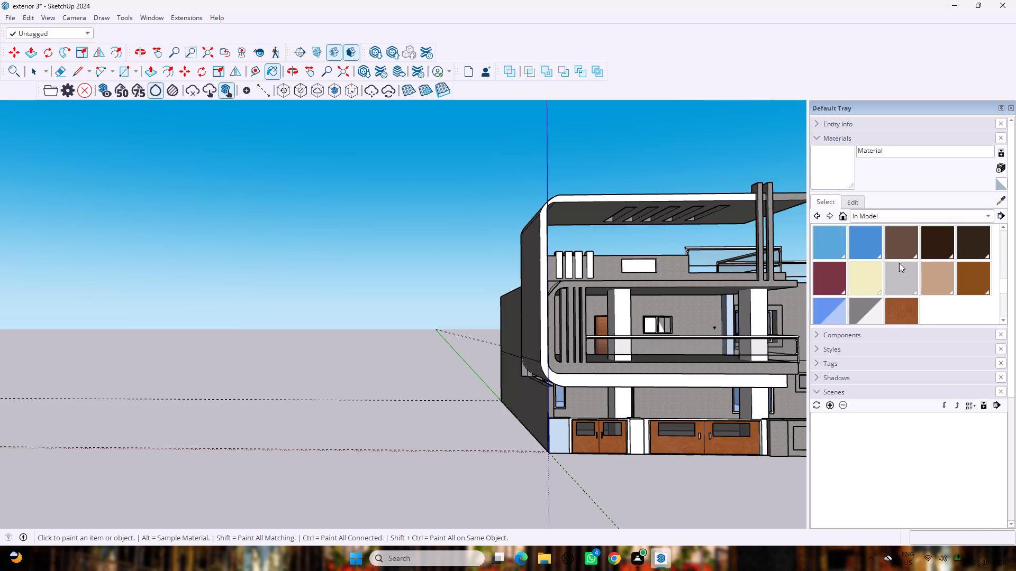
pyautogui.scroll(3, 857, 261)
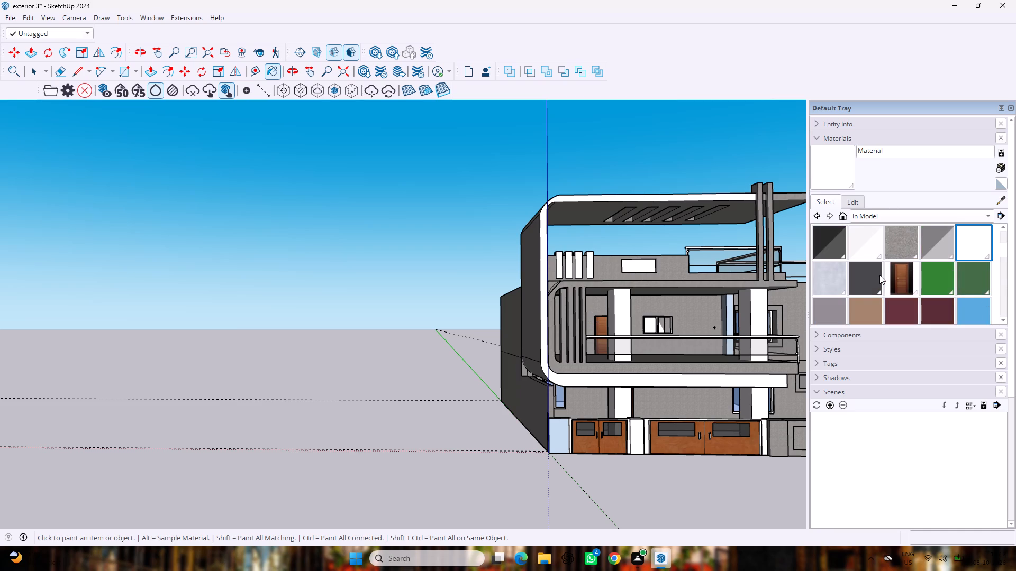
pyautogui.scroll(-5, 879, 275)
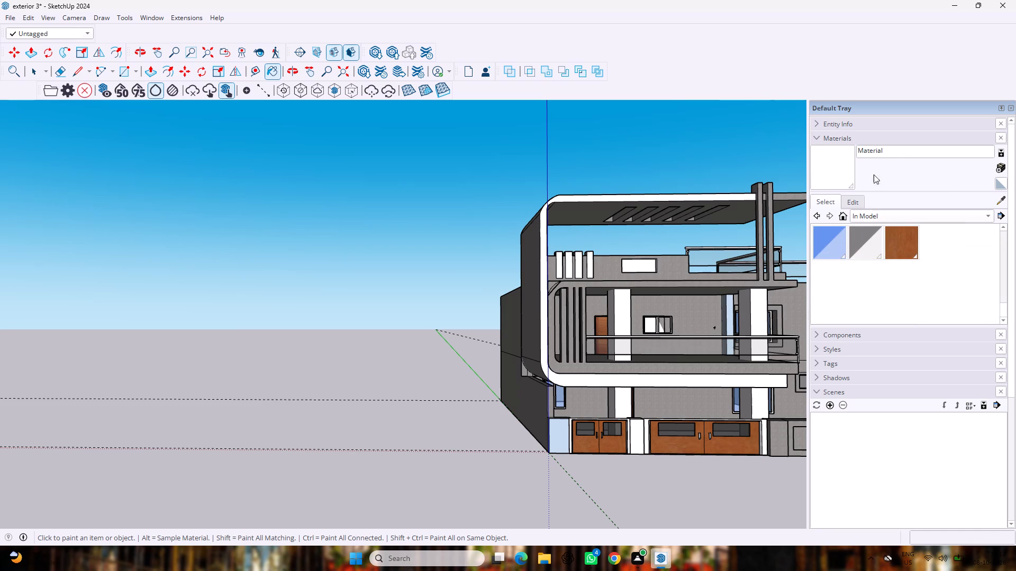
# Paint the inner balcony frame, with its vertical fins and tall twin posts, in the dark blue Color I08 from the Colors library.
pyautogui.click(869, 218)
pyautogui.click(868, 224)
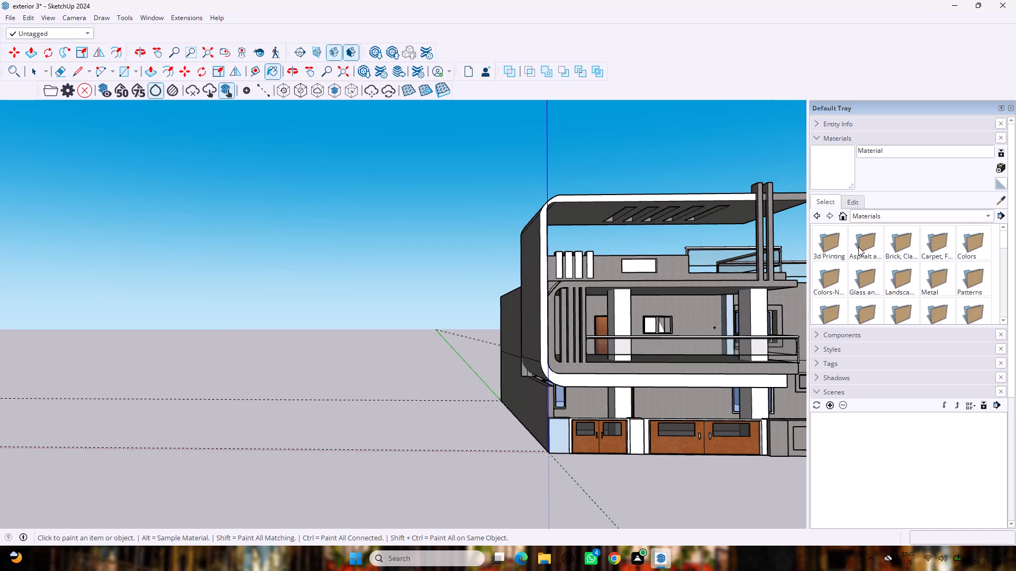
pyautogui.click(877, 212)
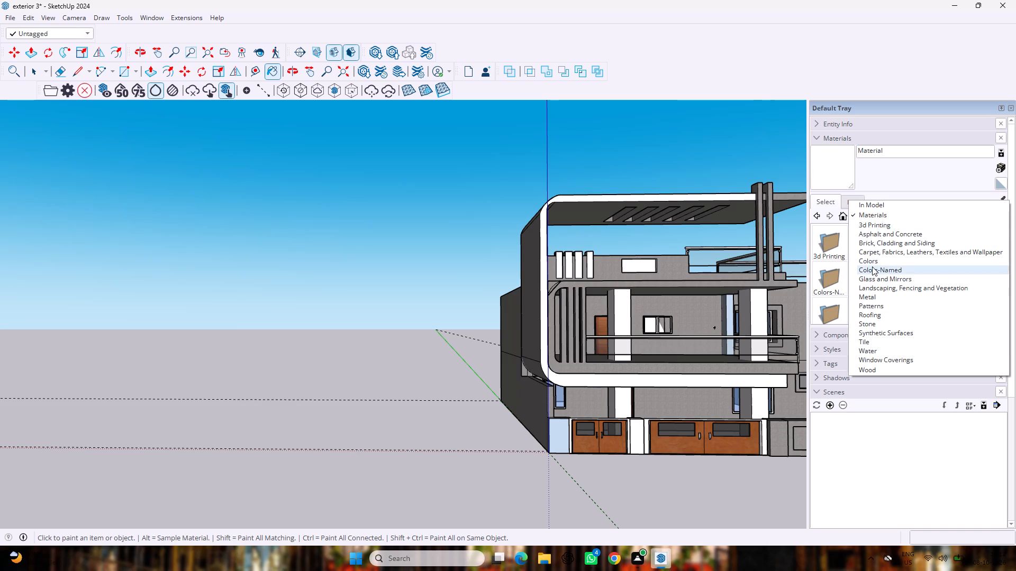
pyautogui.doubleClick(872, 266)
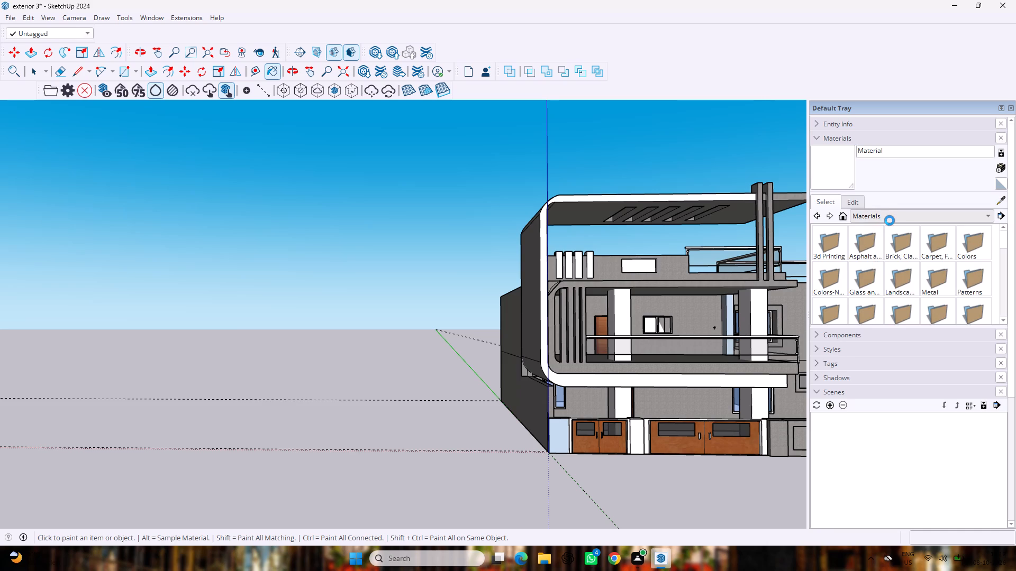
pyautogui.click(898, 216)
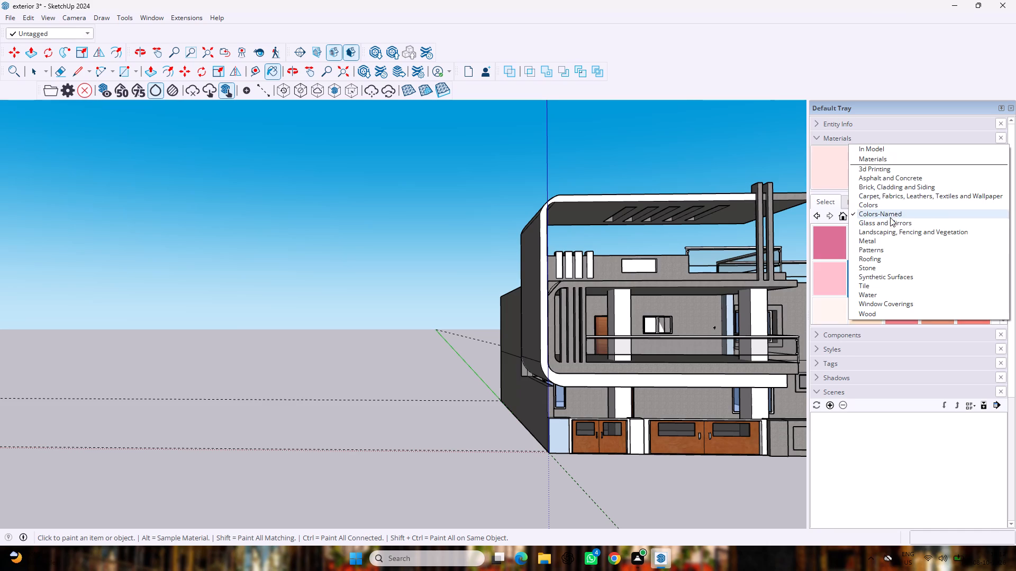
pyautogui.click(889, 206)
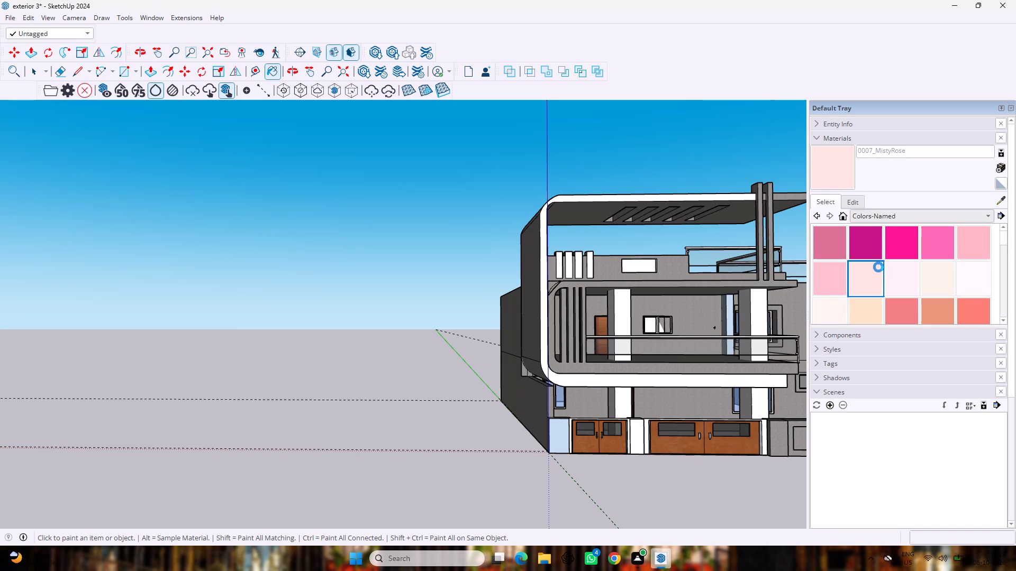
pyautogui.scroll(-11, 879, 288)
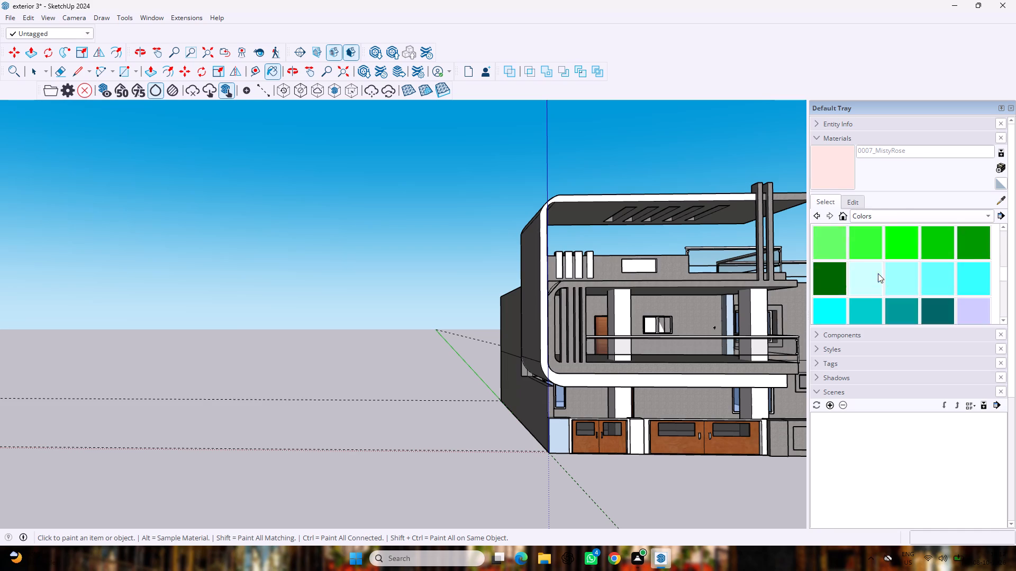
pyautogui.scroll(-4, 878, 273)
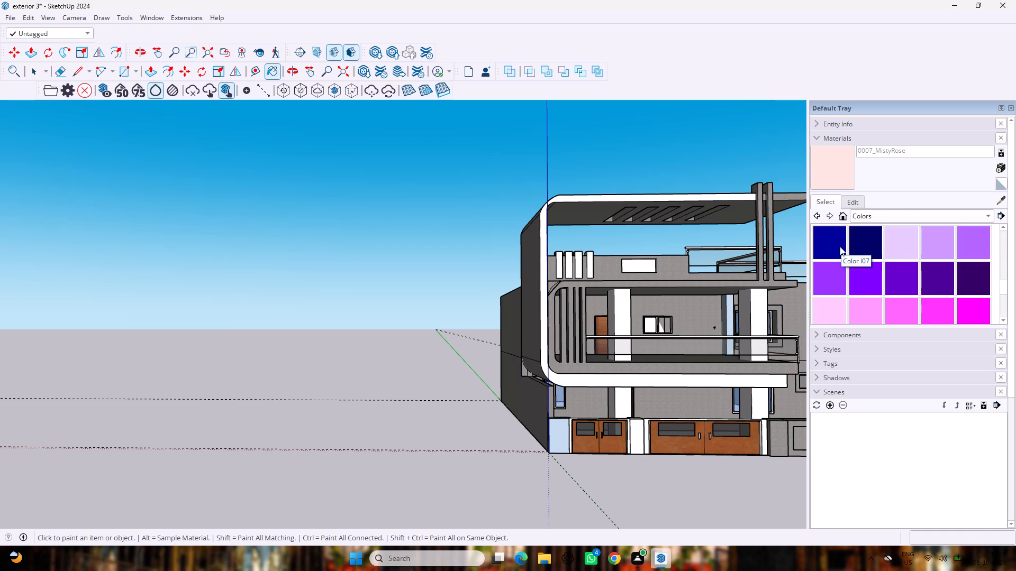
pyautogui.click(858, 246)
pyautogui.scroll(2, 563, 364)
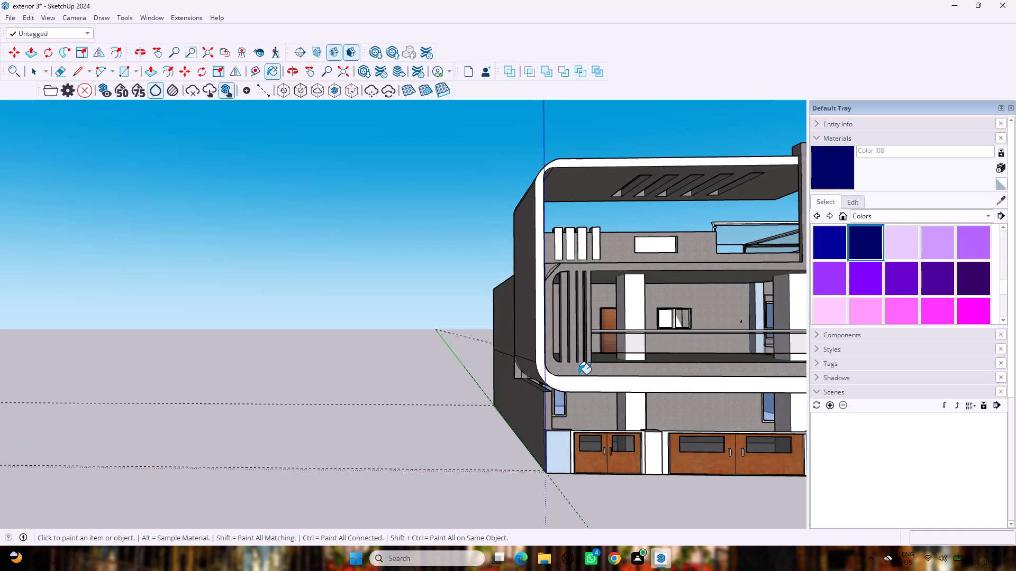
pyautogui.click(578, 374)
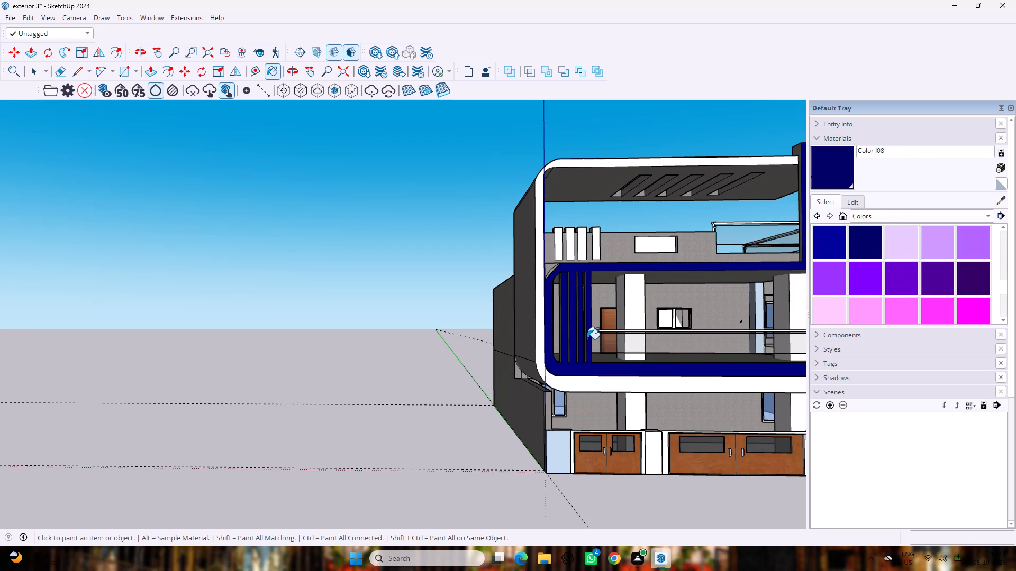
# Paint the inner balcony frame, its vertical fins and the tall twin posts in the in-model light blue Teddy_DressDepth material.
pyautogui.moveTo(587, 338); pyautogui.dragTo(591, 374, button='middle')
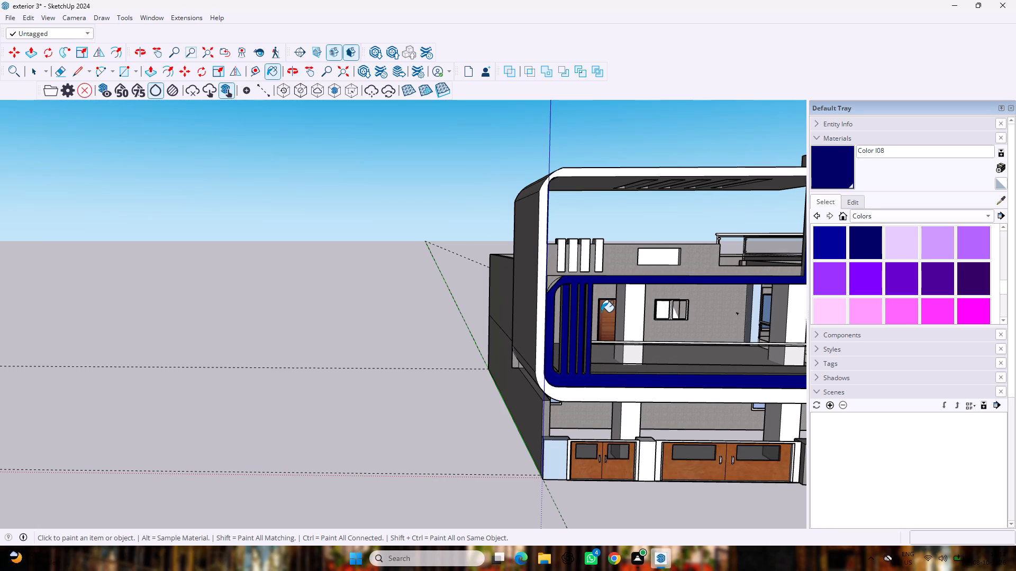
pyautogui.click(919, 219)
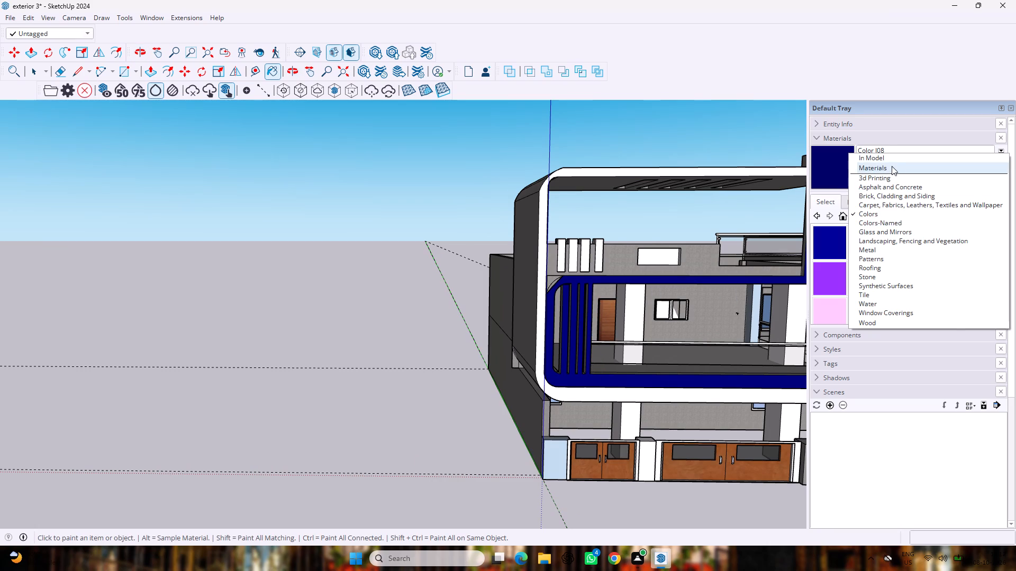
pyautogui.click(892, 158)
pyautogui.scroll(-4, 901, 257)
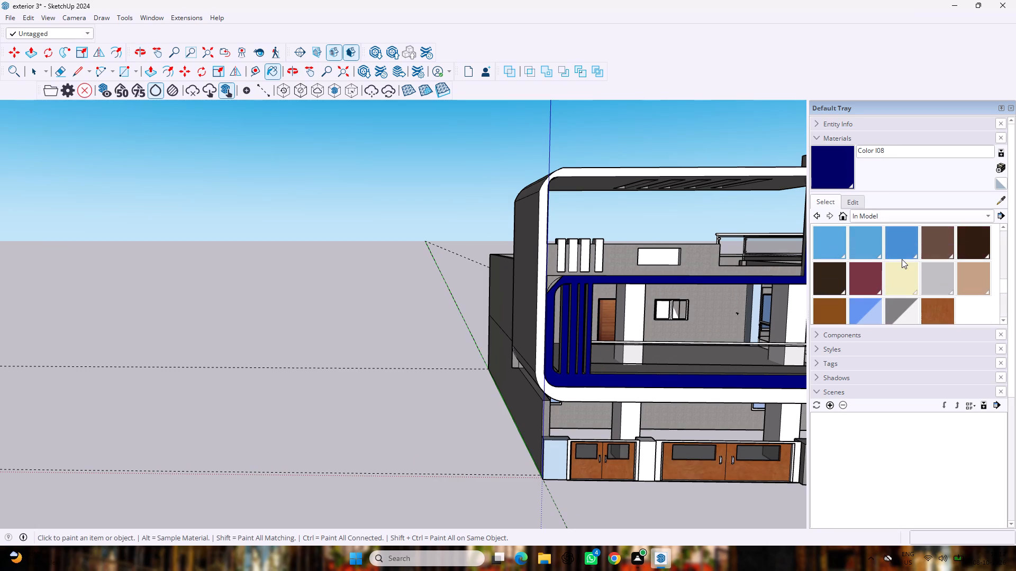
pyautogui.scroll(-1, 902, 259)
pyautogui.scroll(2, 902, 259)
pyautogui.scroll(-1, 898, 269)
pyautogui.scroll(2, 882, 281)
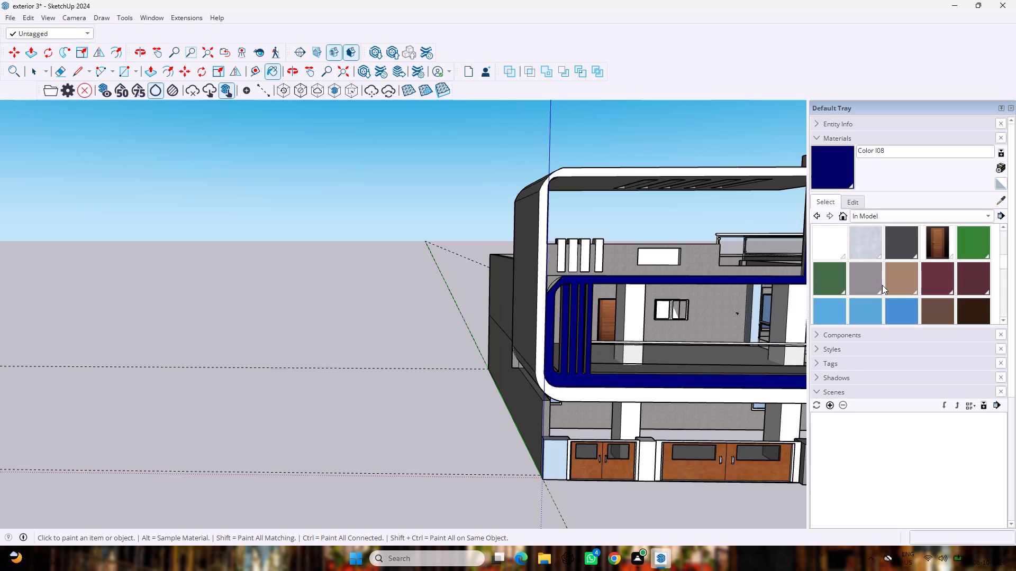
pyautogui.click(876, 303)
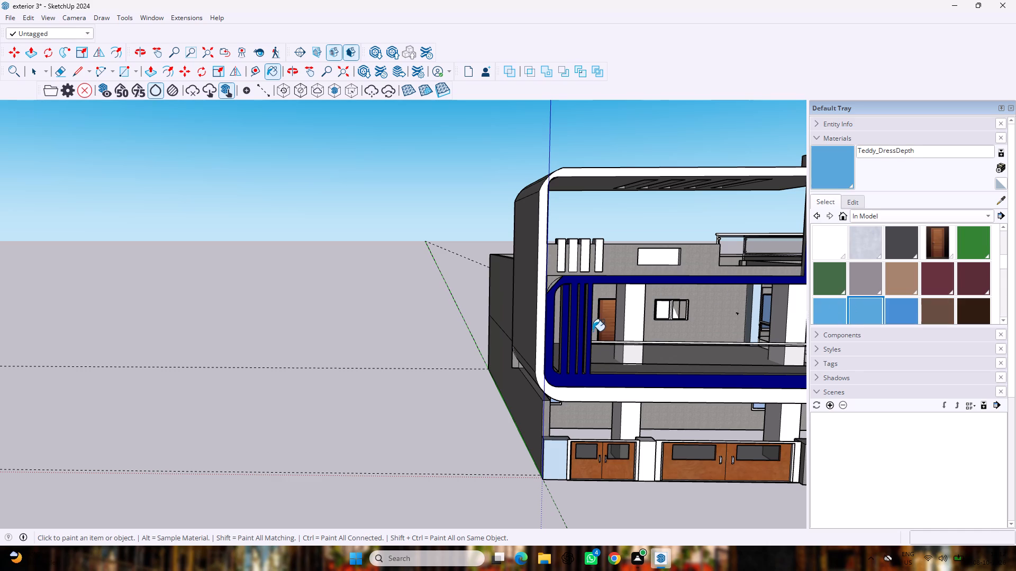
pyautogui.click(549, 326)
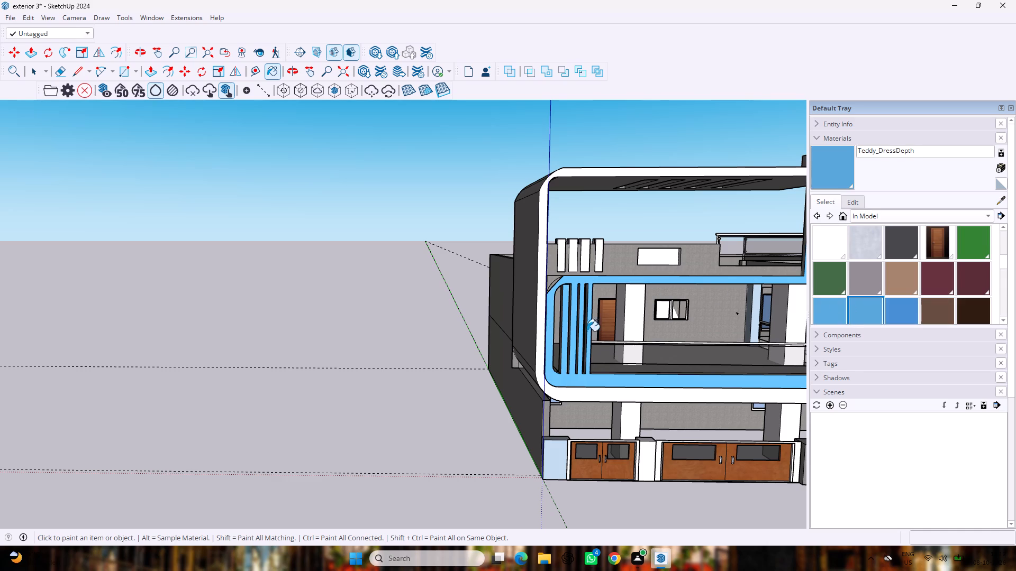
# Paint the rectangular panel in the rooftop parapet with the in-model tan Teddy_BraceletShadow material.
pyautogui.click(909, 303)
pyautogui.click(904, 281)
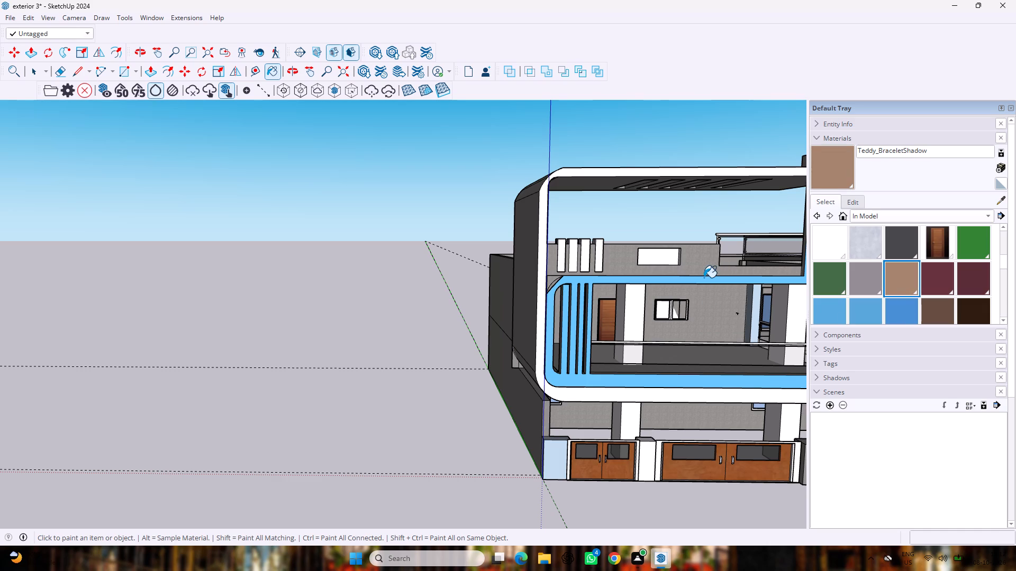
pyautogui.scroll(3, 703, 272)
pyautogui.click(657, 254)
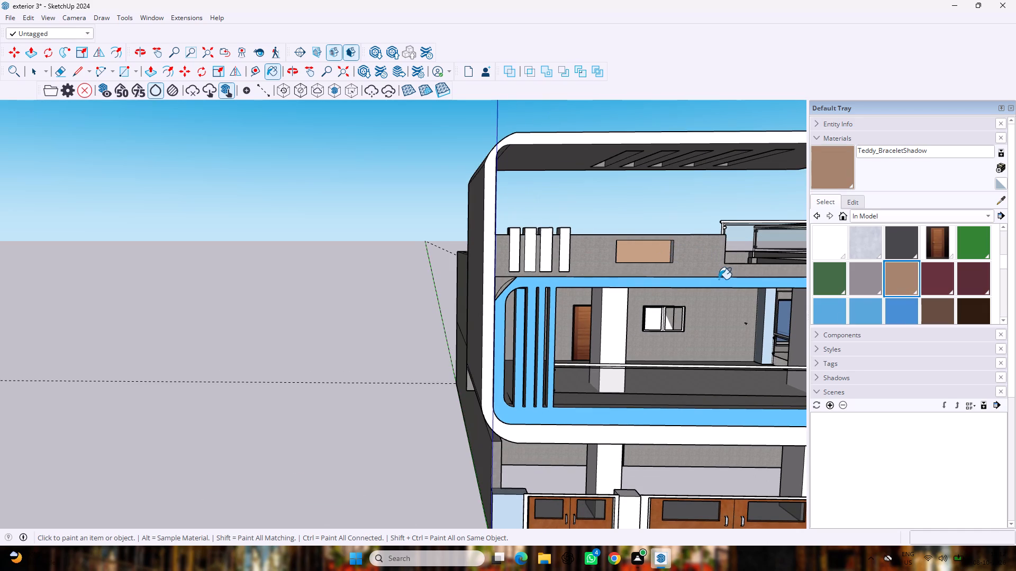
# Paint the outer side face, top and rounded upper and lower corners of the large curved frame in the plain white Material.
pyautogui.scroll(-7, 723, 278)
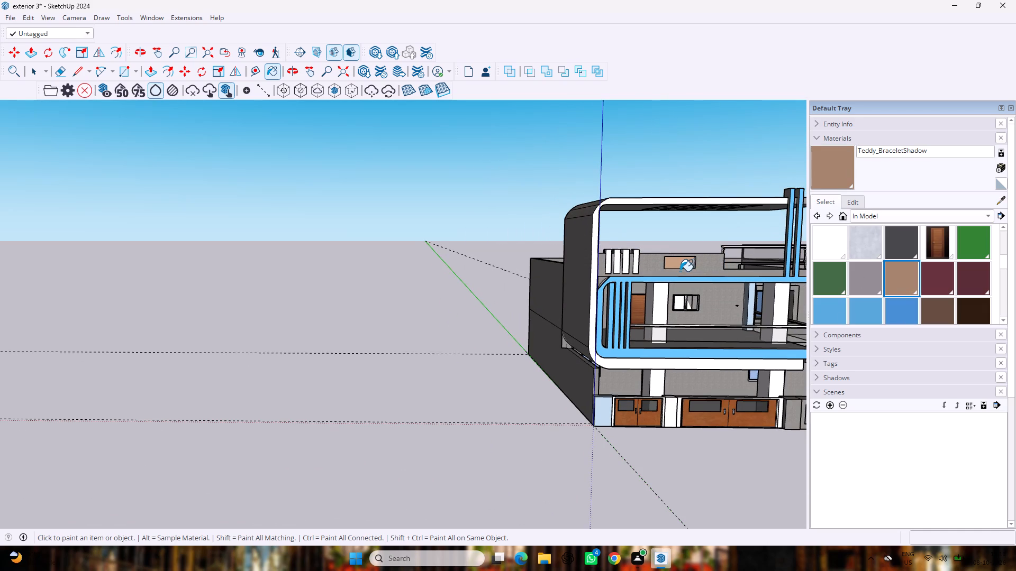
pyautogui.click(821, 244)
pyautogui.moveTo(457, 279); pyautogui.dragTo(704, 306, button='middle')
pyautogui.click(516, 271)
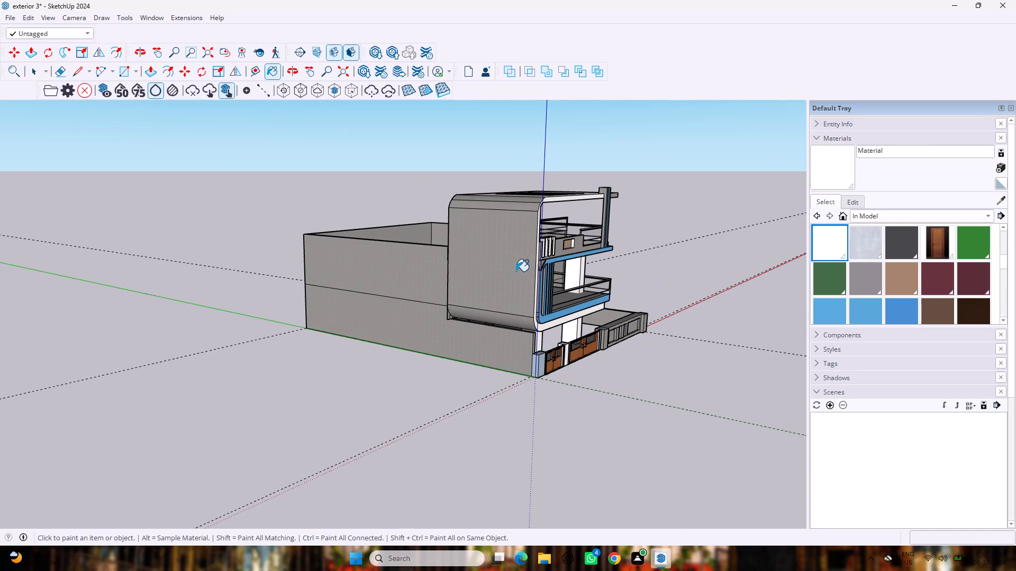
pyautogui.click(520, 208)
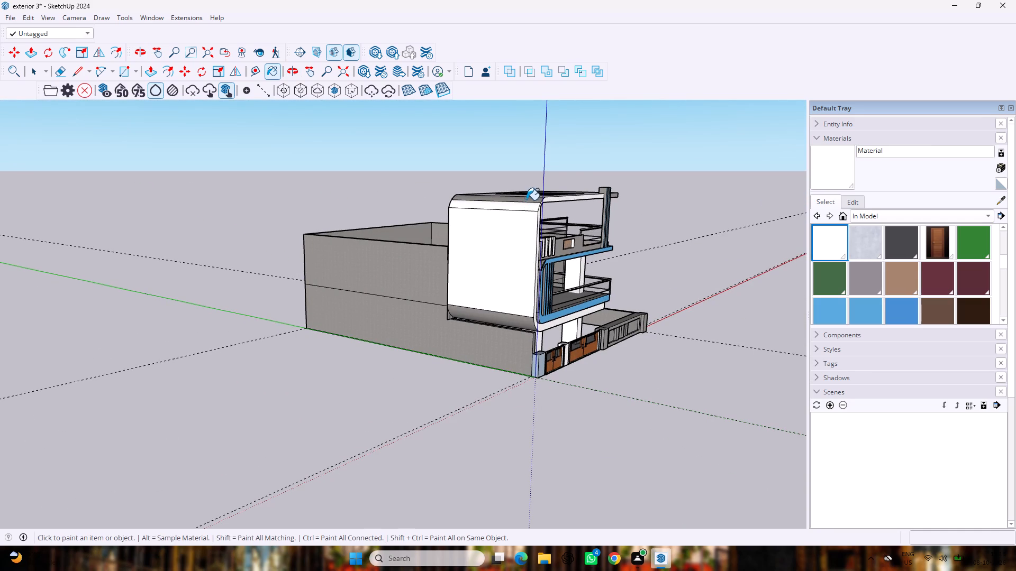
pyautogui.click(526, 201)
pyautogui.click(530, 204)
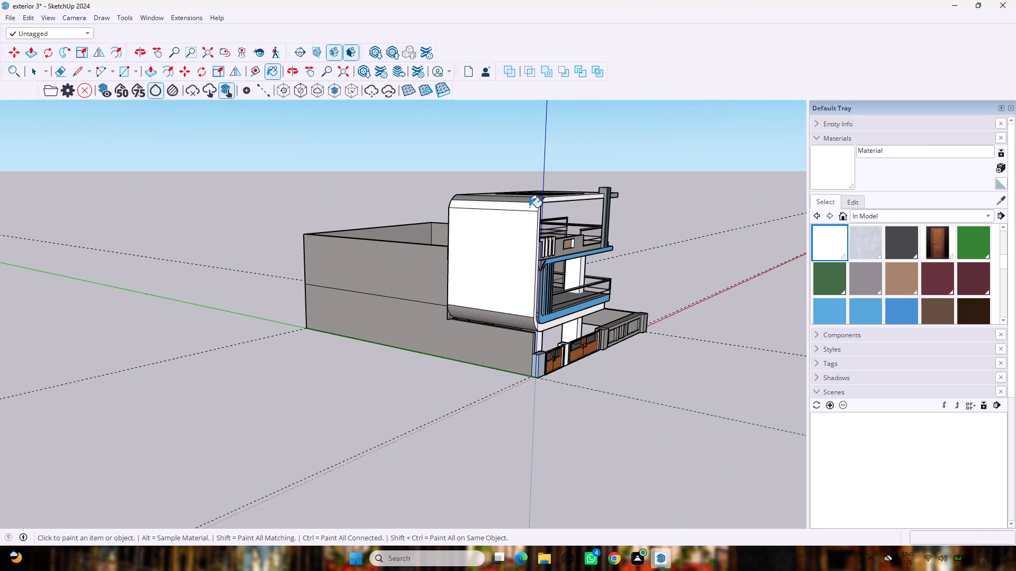
pyautogui.moveTo(530, 211); pyautogui.dragTo(535, 271, button='middle')
pyautogui.click(535, 223)
pyautogui.scroll(6, 534, 227)
pyautogui.click(531, 215)
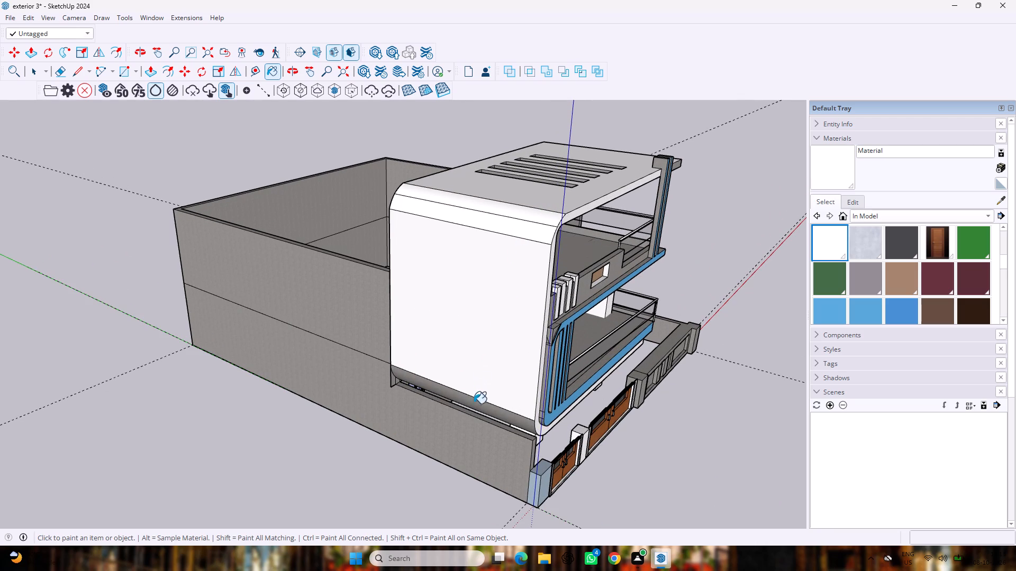
pyautogui.click(503, 419)
# Paint the lower and upper sections of the long side wall behind the curved frame in the plain white Material.
pyautogui.scroll(1, 524, 438)
pyautogui.moveTo(524, 438); pyautogui.dragTo(441, 338, button='middle')
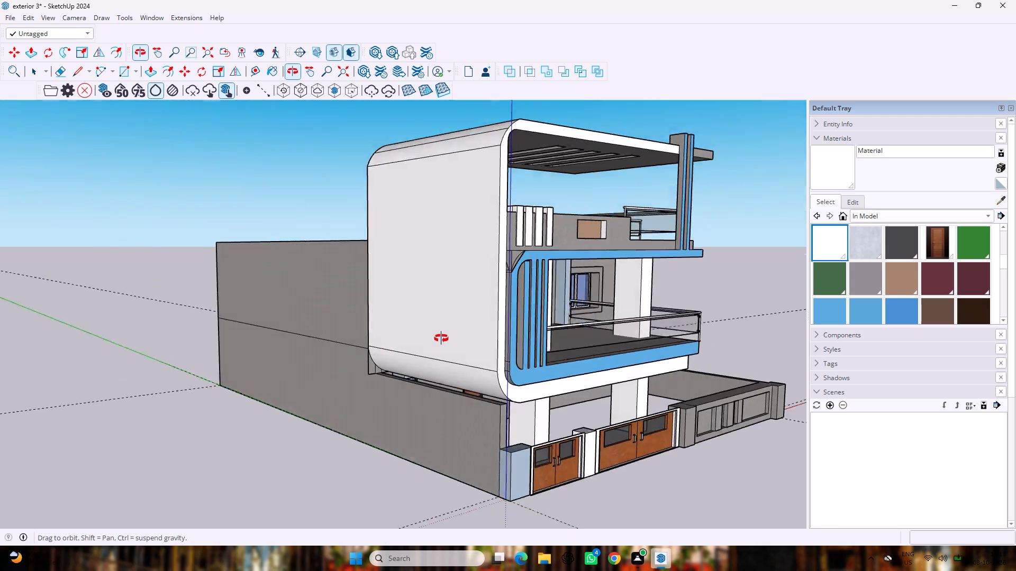
pyautogui.moveTo(441, 338); pyautogui.dragTo(566, 349, button='middle')
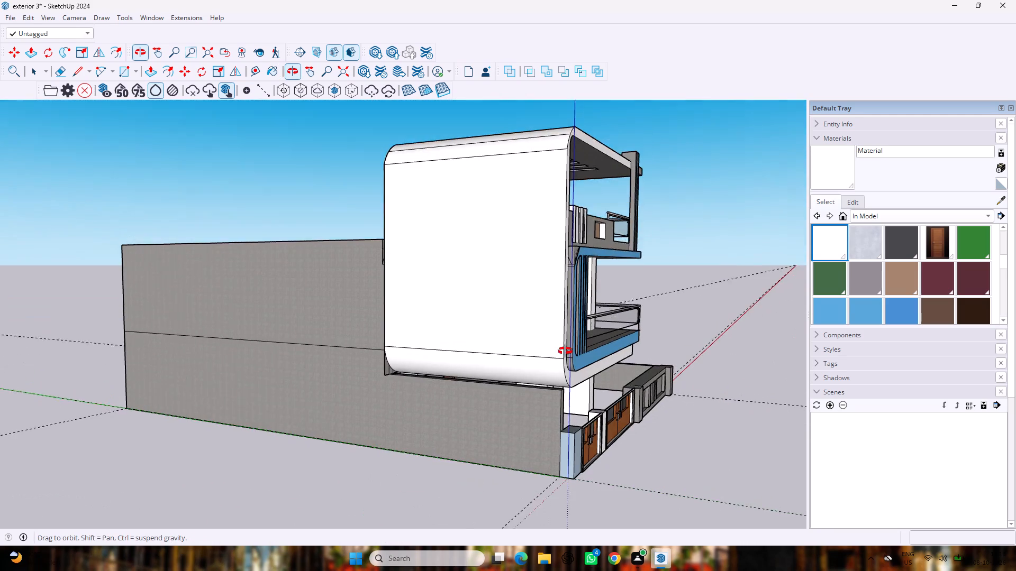
pyautogui.click(313, 405)
pyautogui.click(338, 309)
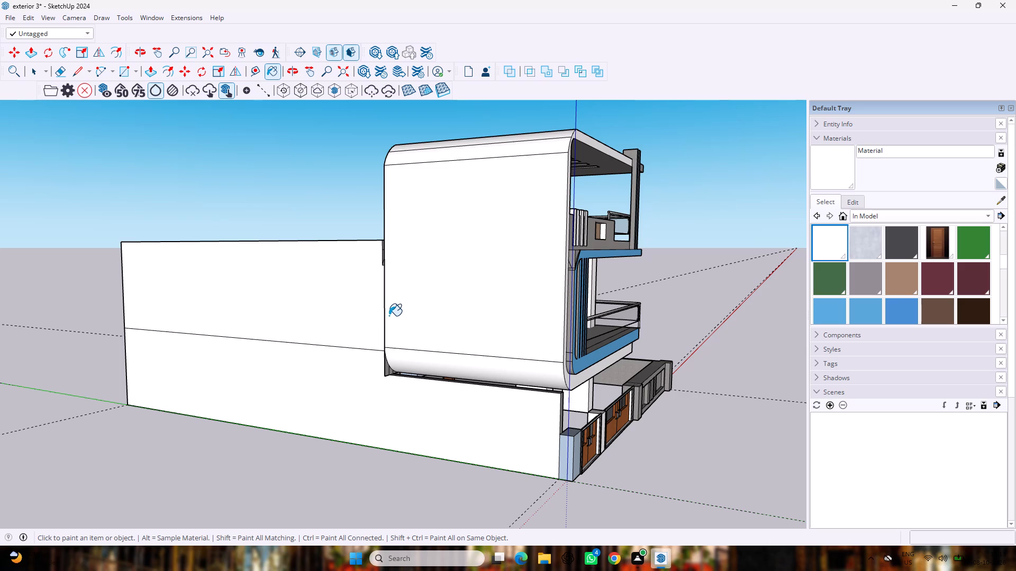
# Browse the in-model, wood, brick, glass, window covering, pattern and metal material collections for a facade wall finish.
pyautogui.moveTo(389, 316); pyautogui.dragTo(106, 317, button='middle')
pyautogui.middleClick(106, 317)
pyautogui.scroll(-3, 105, 318)
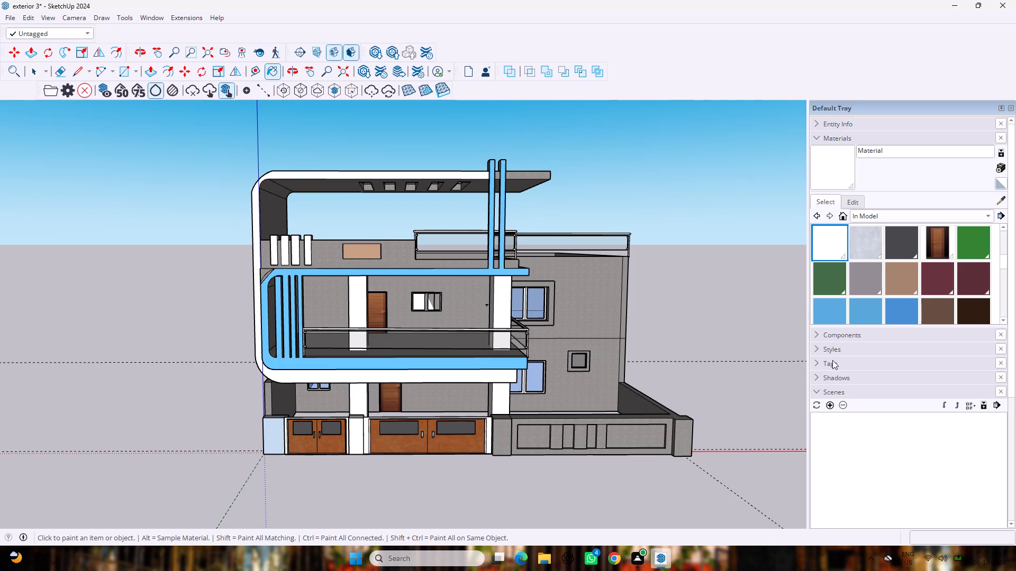
pyautogui.scroll(5, 942, 299)
pyautogui.click(929, 218)
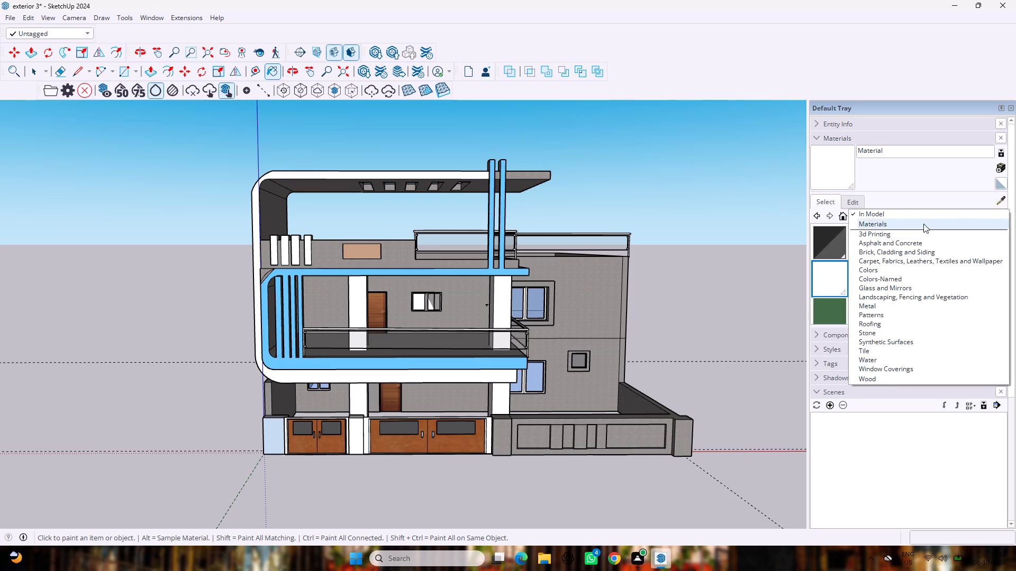
pyautogui.click(889, 374)
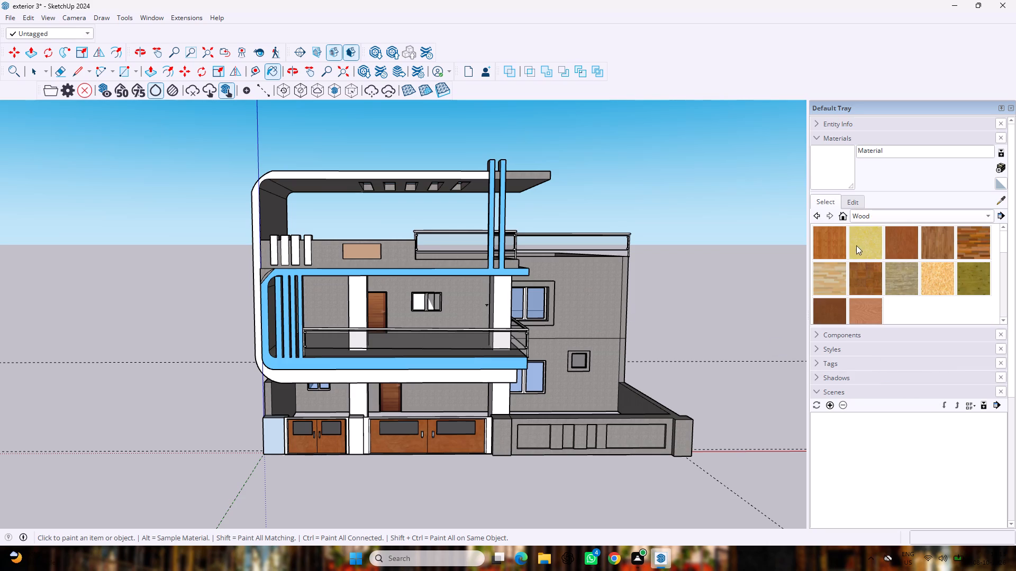
pyautogui.click(839, 241)
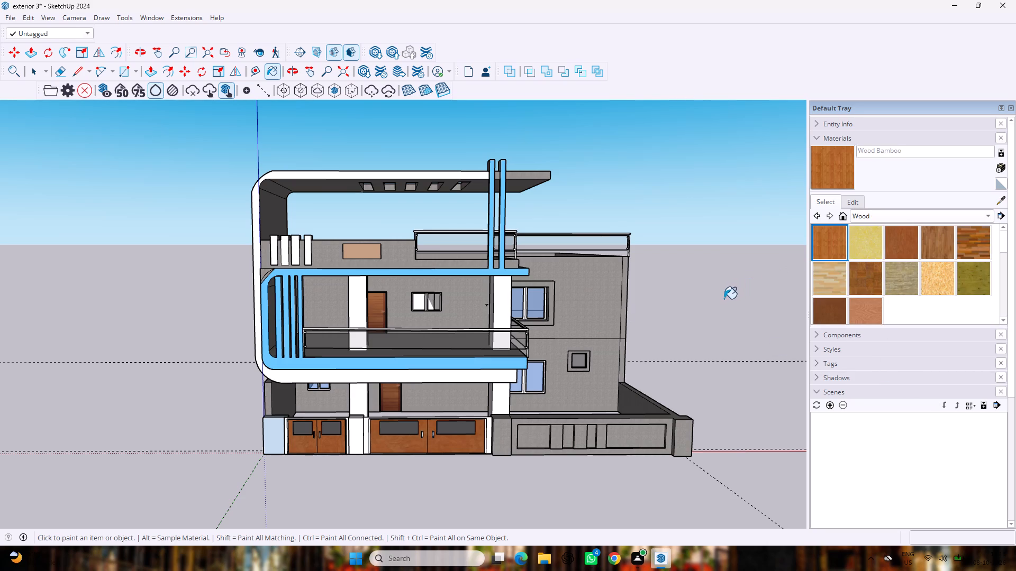
pyautogui.scroll(-3, 921, 294)
pyautogui.click(892, 217)
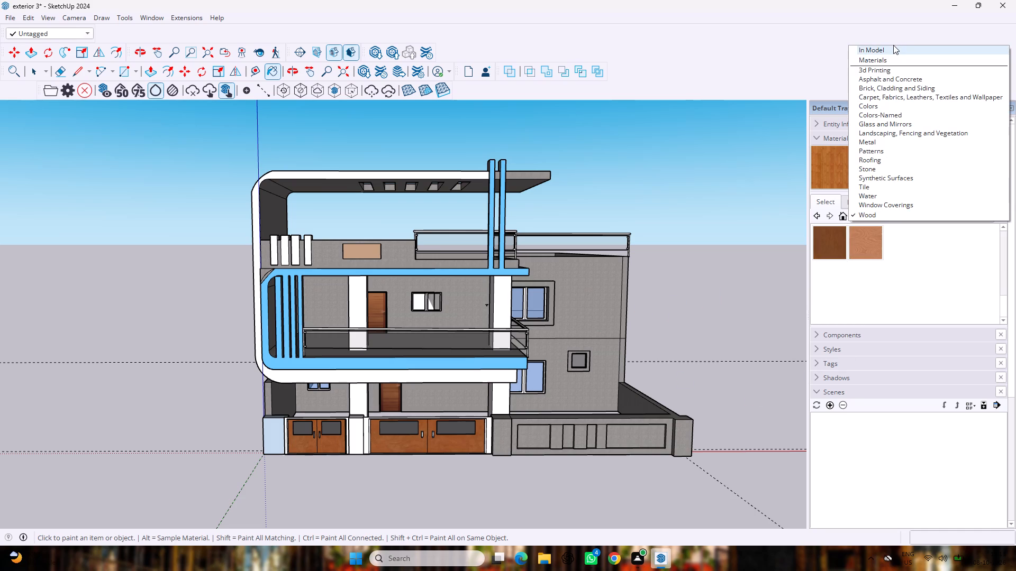
pyautogui.doubleClick(892, 47)
pyautogui.scroll(-10, 867, 267)
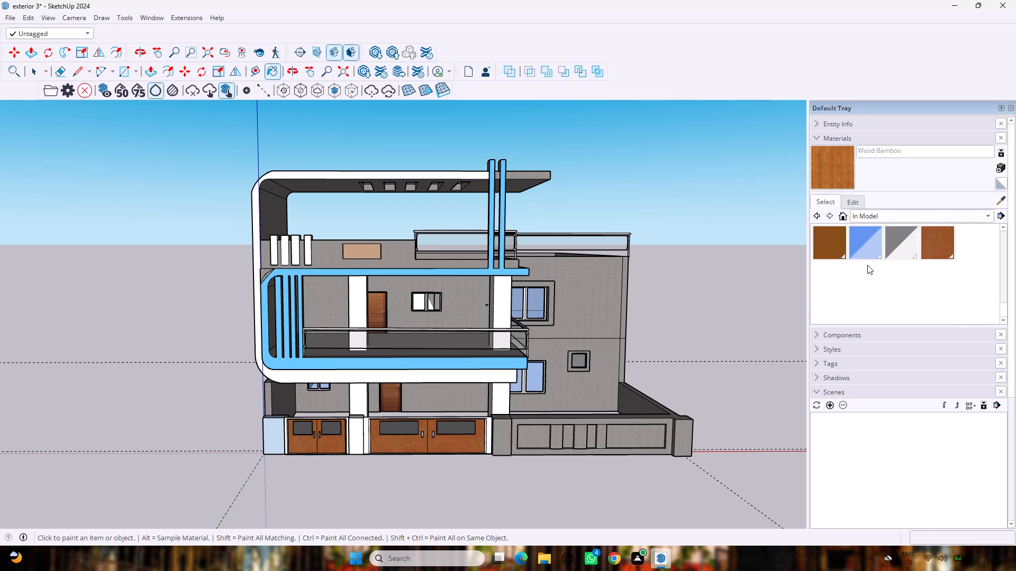
pyautogui.scroll(3, 867, 264)
pyautogui.scroll(-2, 867, 262)
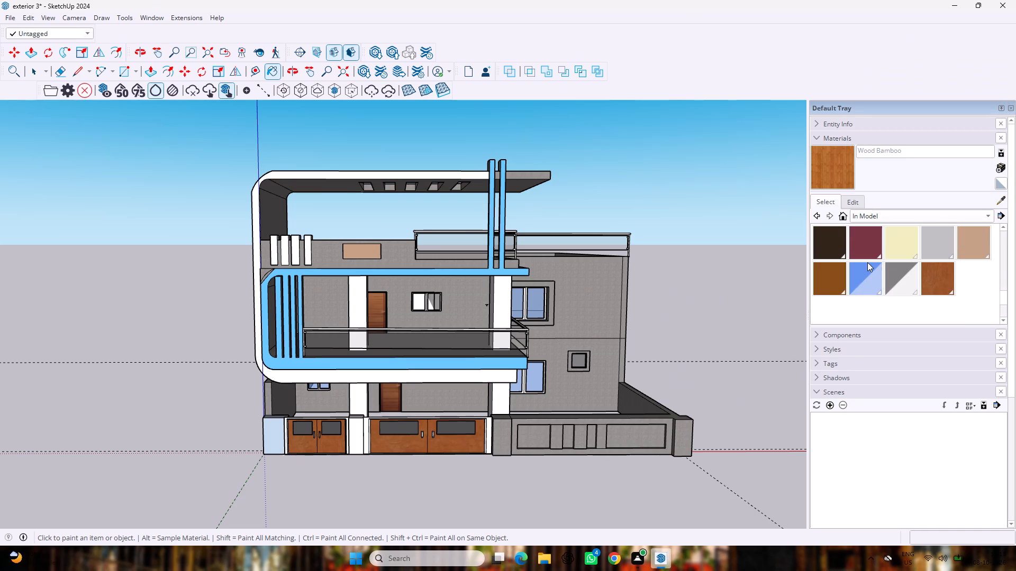
pyautogui.scroll(5, 867, 262)
pyautogui.scroll(-1, 867, 262)
pyautogui.click(933, 266)
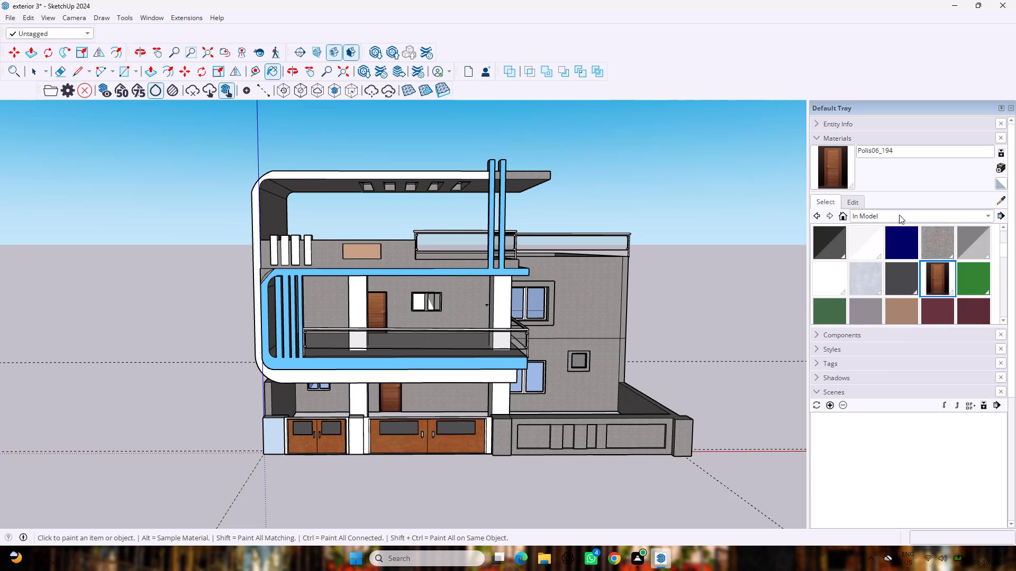
pyautogui.click(899, 215)
pyautogui.click(873, 252)
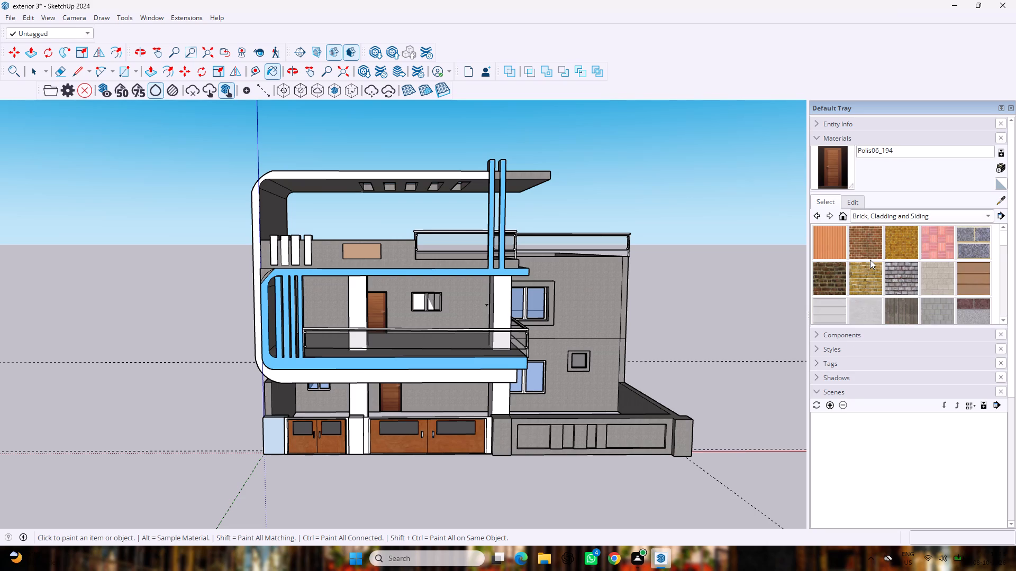
pyautogui.doubleClick(884, 214)
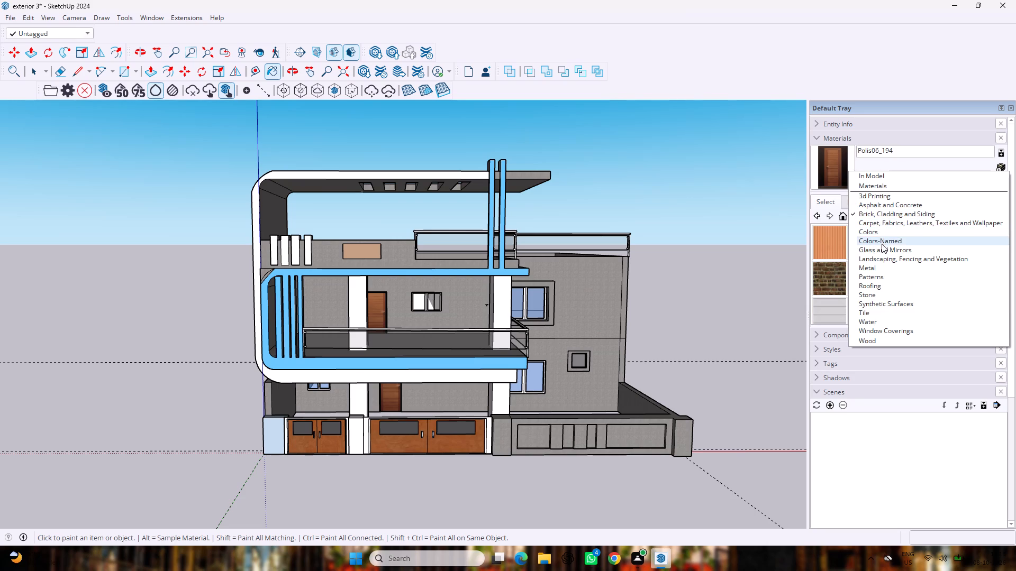
pyautogui.click(882, 250)
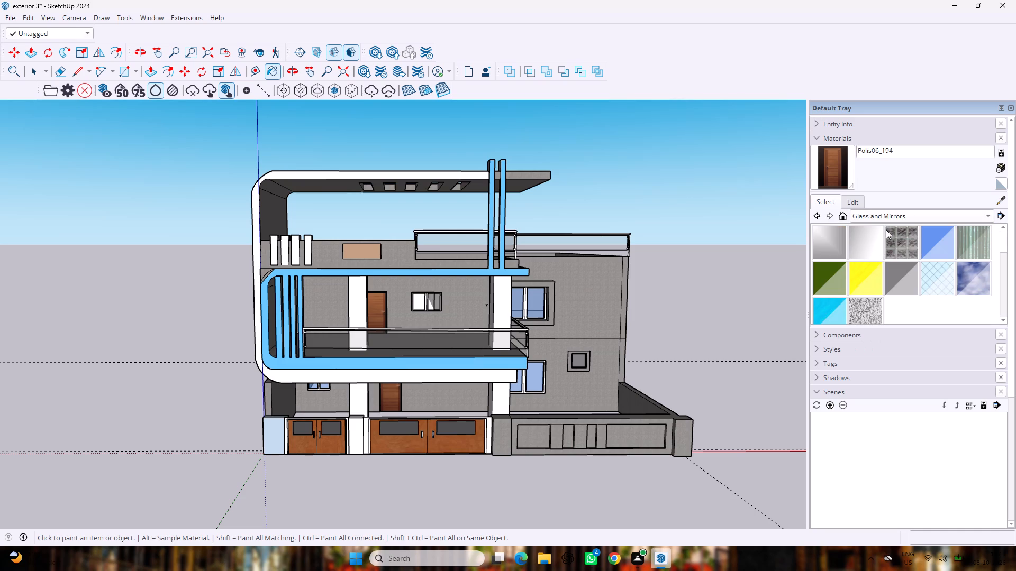
pyautogui.click(890, 220)
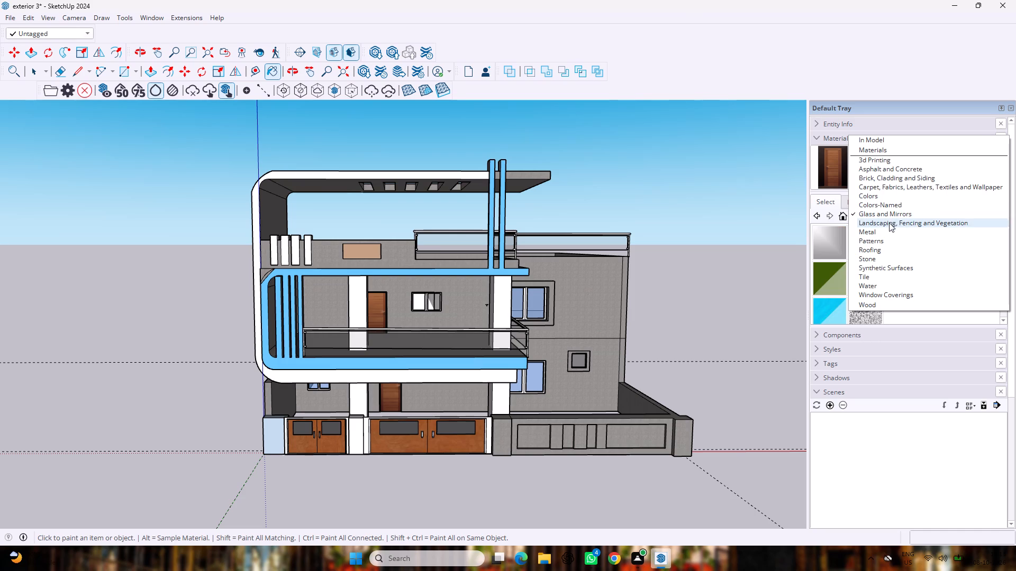
pyautogui.click(878, 274)
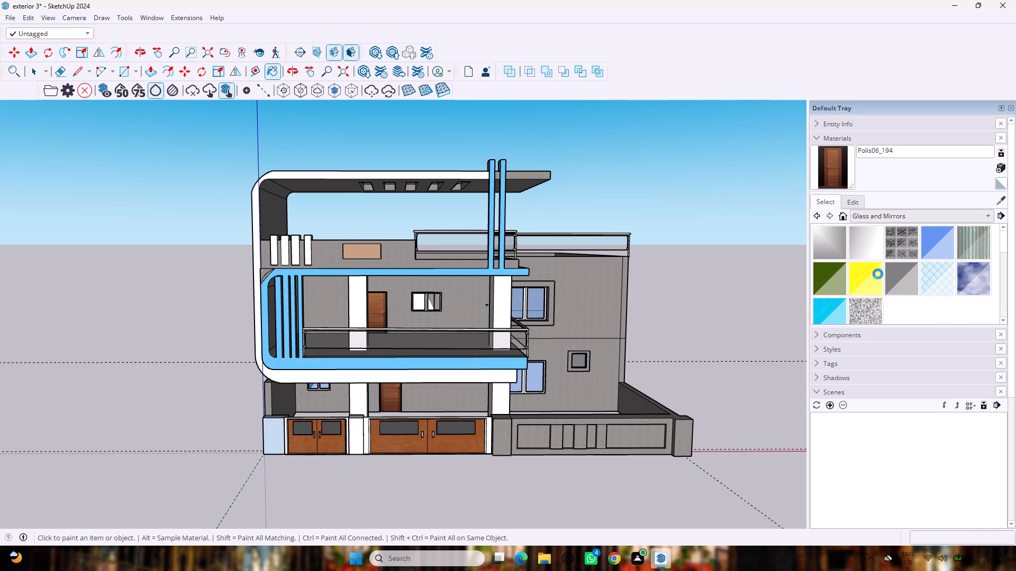
pyautogui.click(876, 217)
pyautogui.click(870, 235)
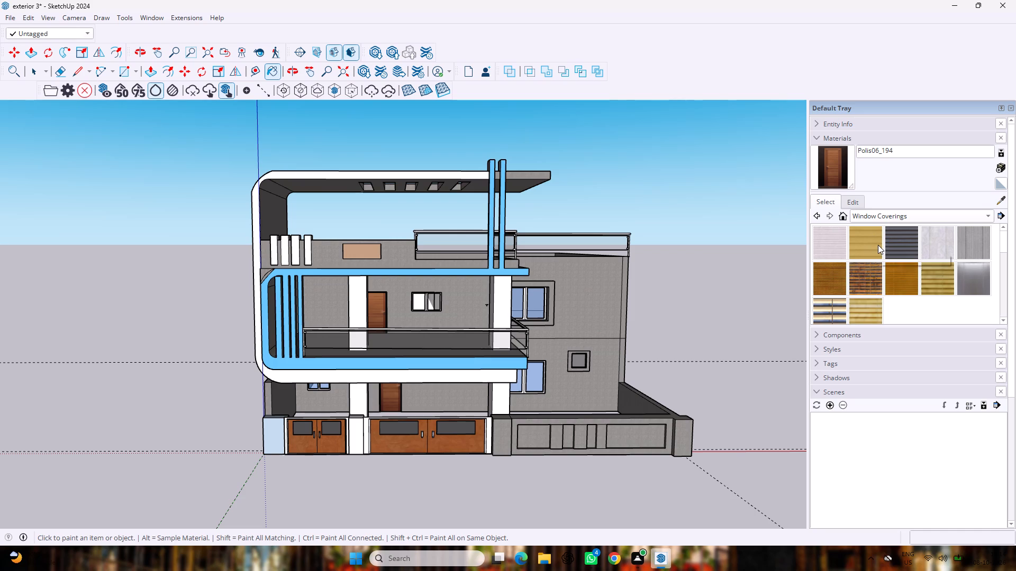
pyautogui.click(881, 221)
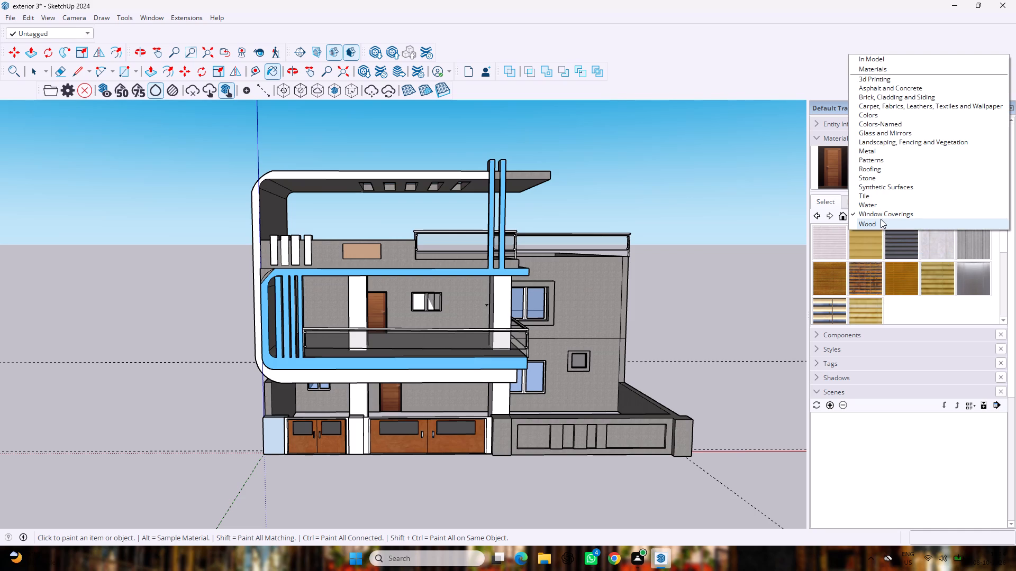
pyautogui.click(881, 219)
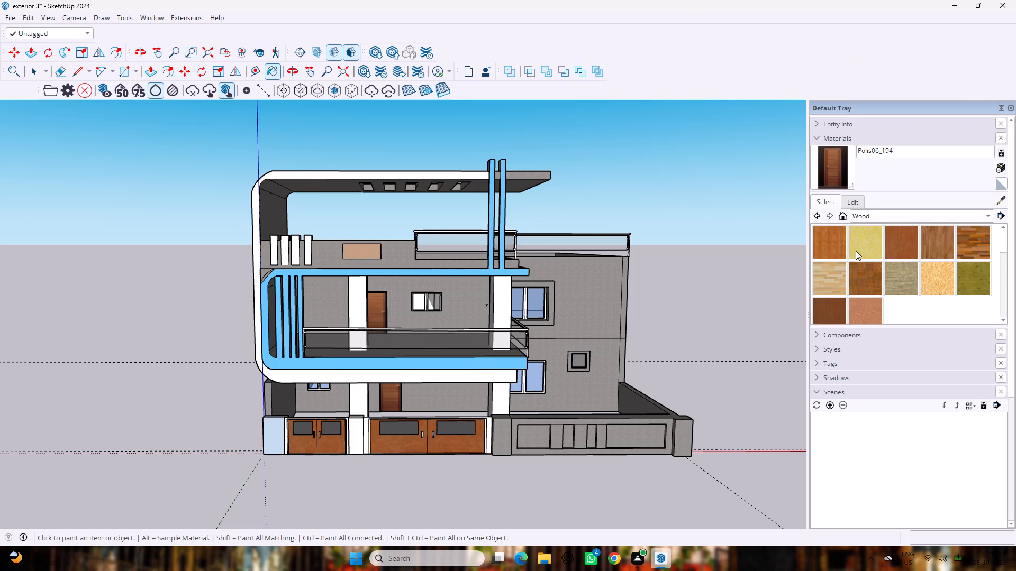
pyautogui.scroll(-4, 865, 270)
pyautogui.scroll(3, 865, 271)
pyautogui.scroll(3, 938, 269)
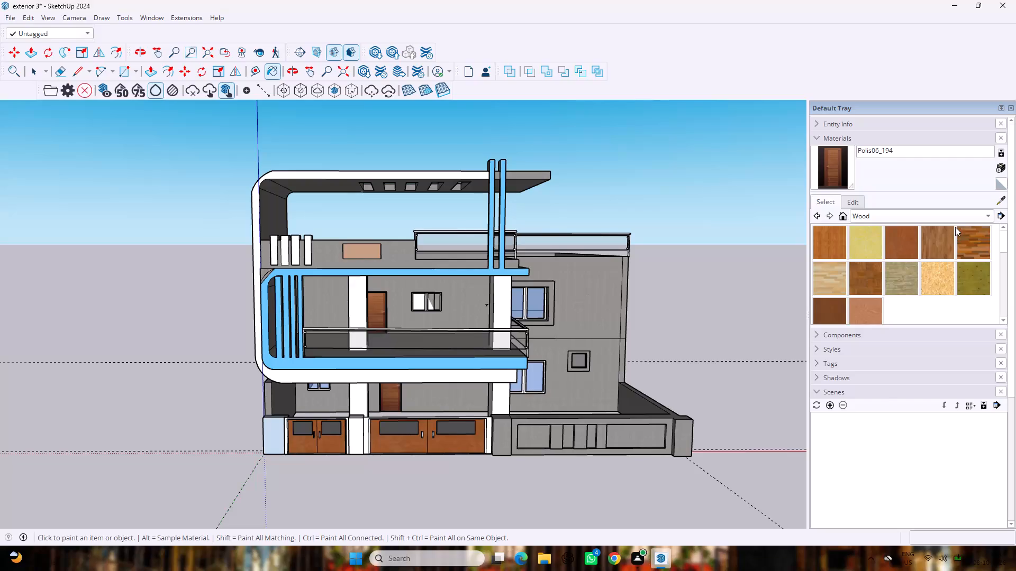
pyautogui.click(940, 207)
pyautogui.click(937, 215)
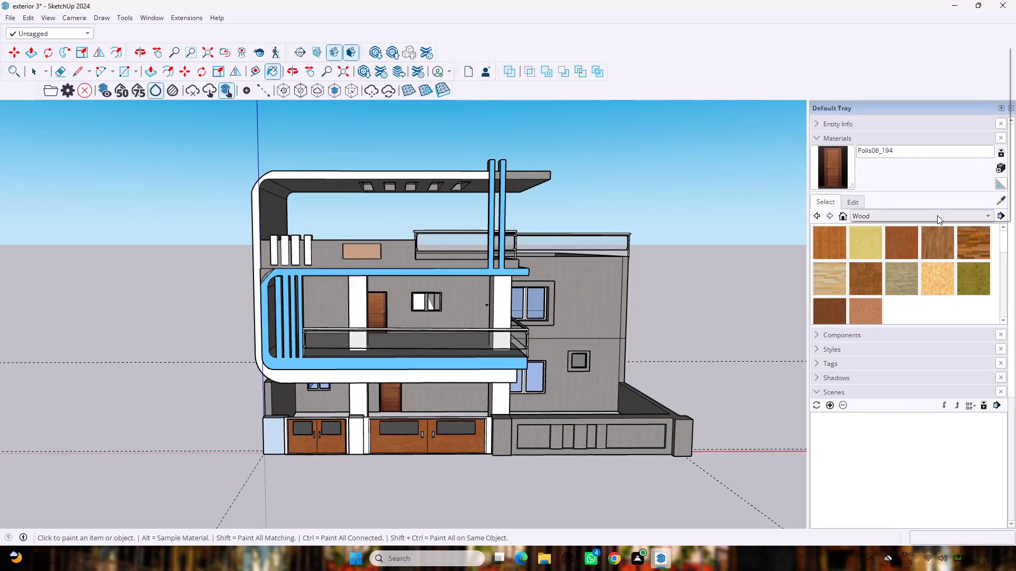
pyautogui.click(910, 148)
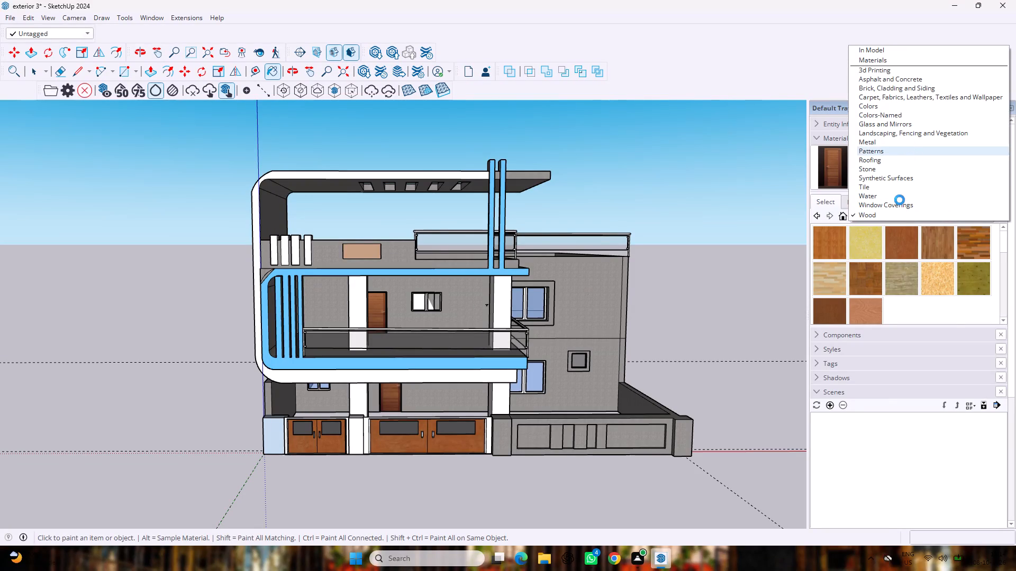
pyautogui.doubleClick(895, 211)
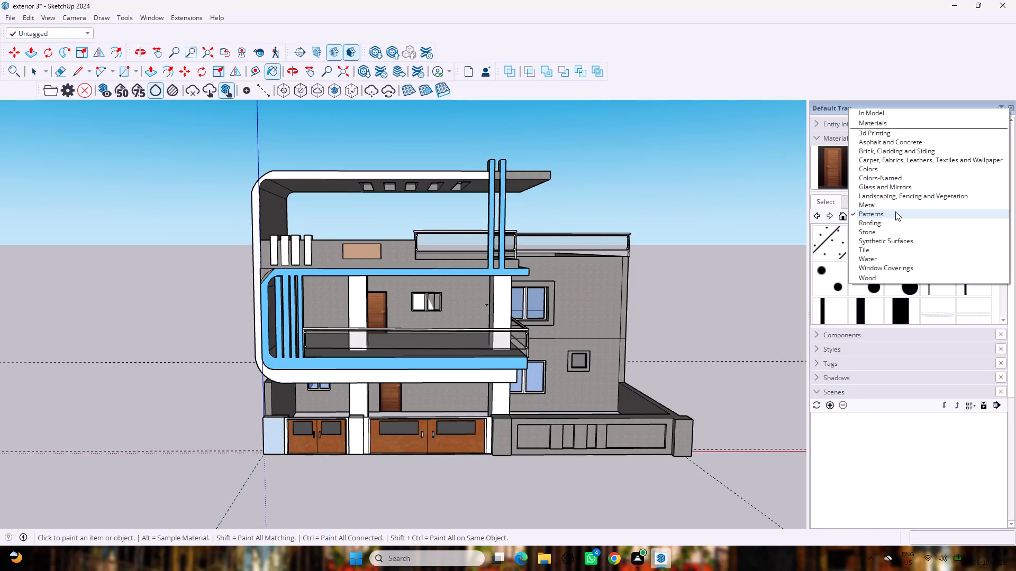
pyautogui.click(890, 205)
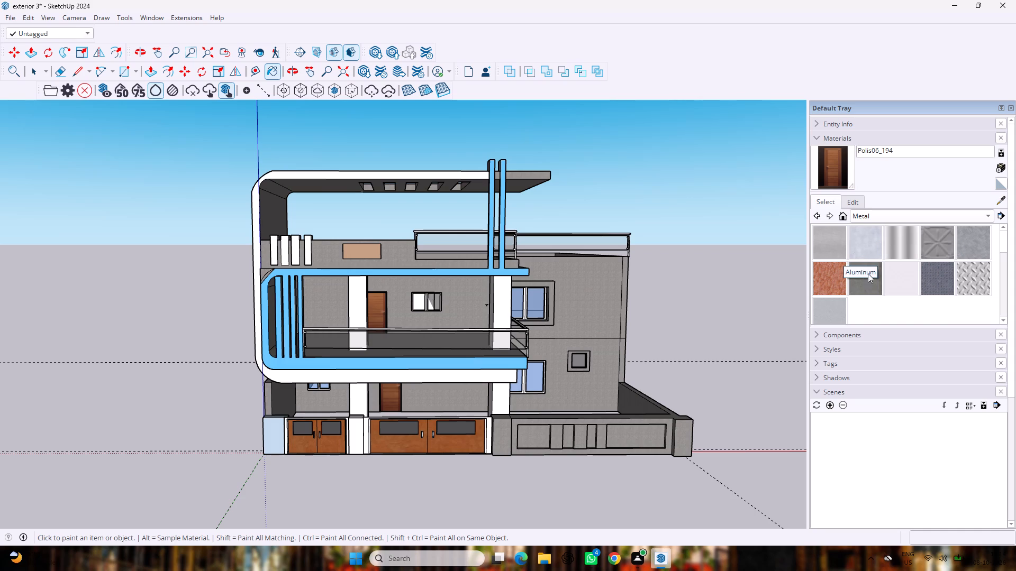
pyautogui.scroll(3, 883, 272)
pyautogui.scroll(-3, 883, 260)
# Paint the upper-floor wall behind the balcony in Stone Brushed Khaki from the Stone collection.
pyautogui.click(886, 211)
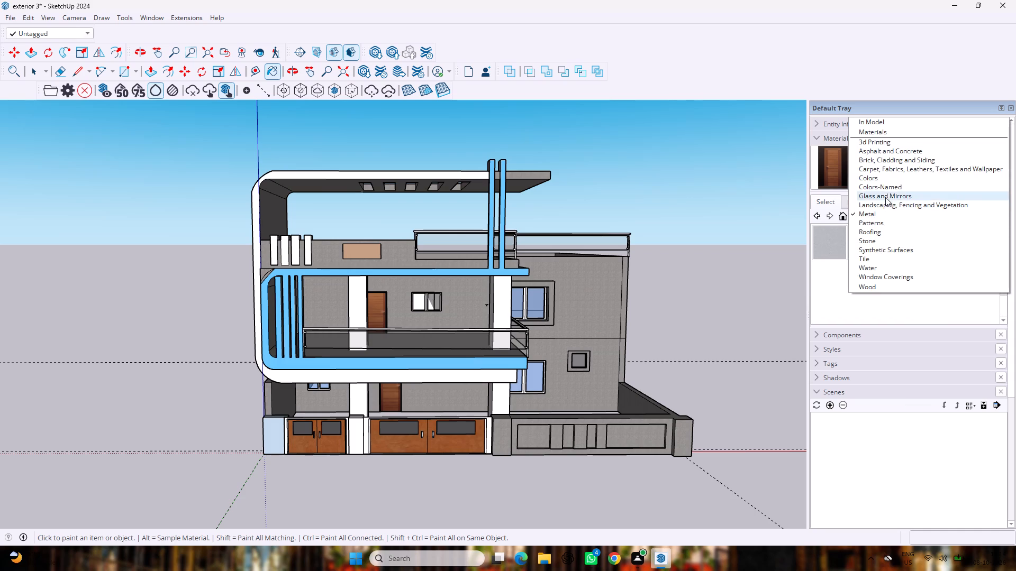
pyautogui.click(877, 239)
pyautogui.click(845, 279)
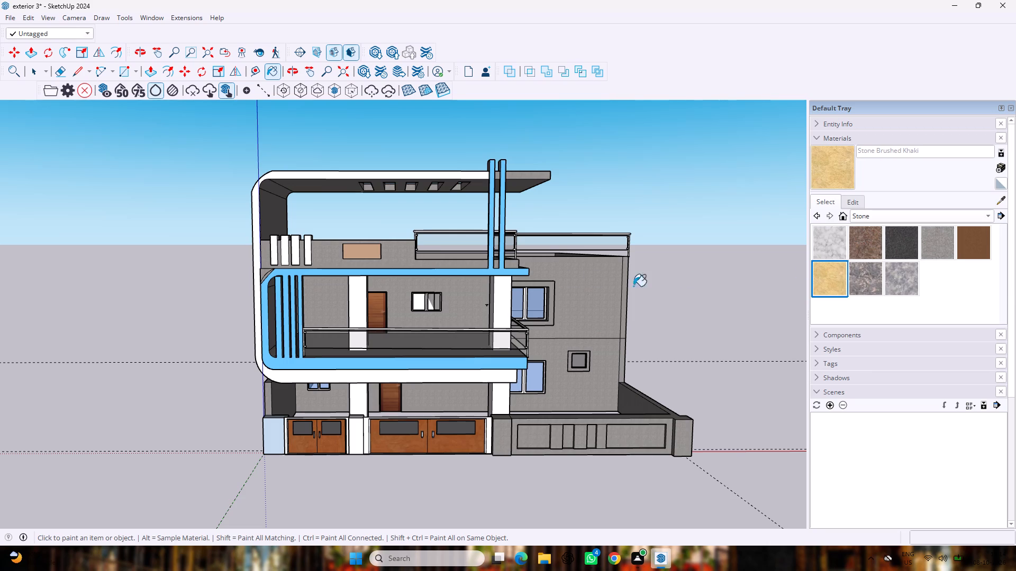
pyautogui.click(455, 307)
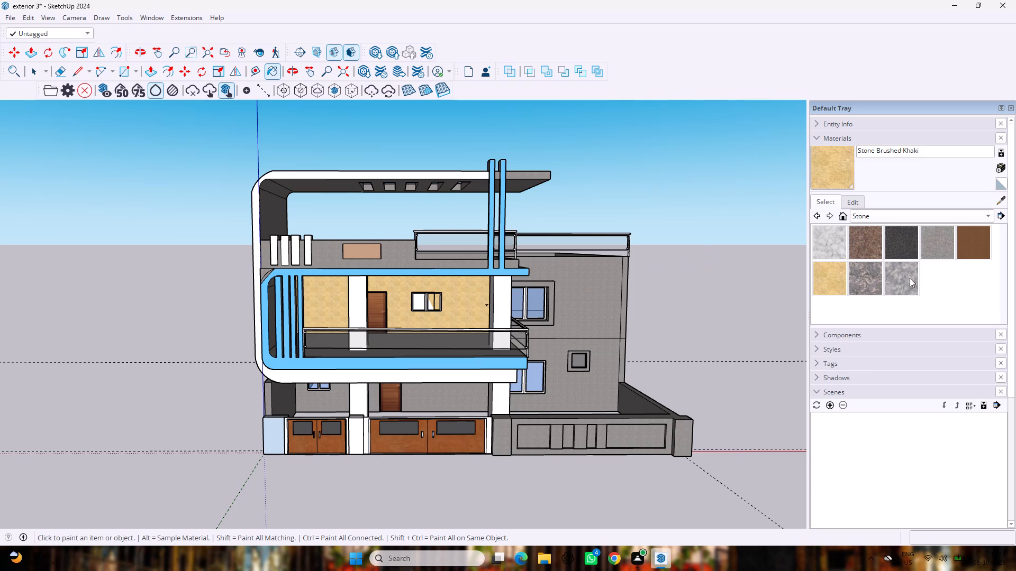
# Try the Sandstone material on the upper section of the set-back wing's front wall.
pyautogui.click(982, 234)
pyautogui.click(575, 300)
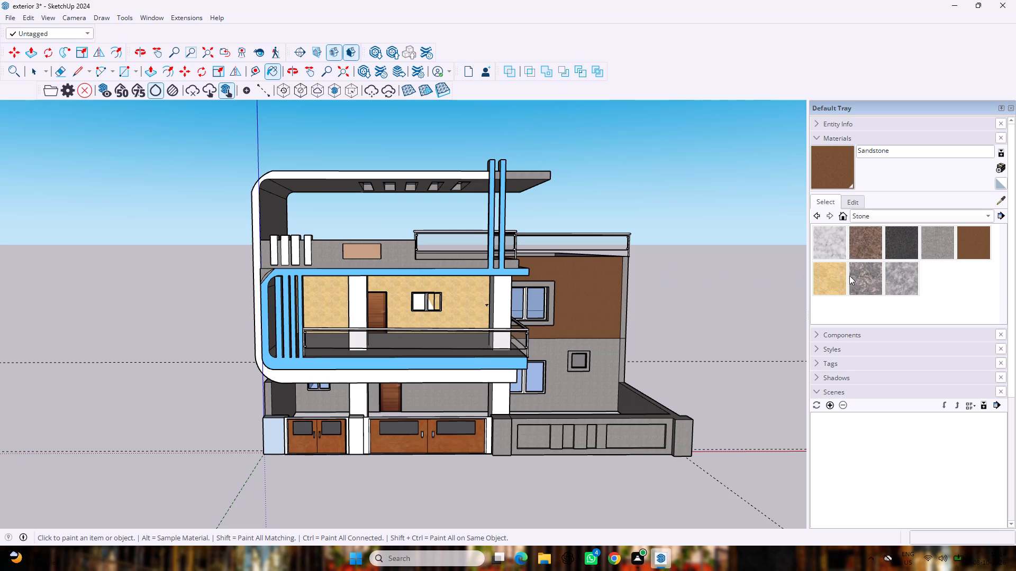
# Paint the upper section of the set-back wing's front wall in Granite Brown.
pyautogui.click(864, 241)
pyautogui.click(585, 290)
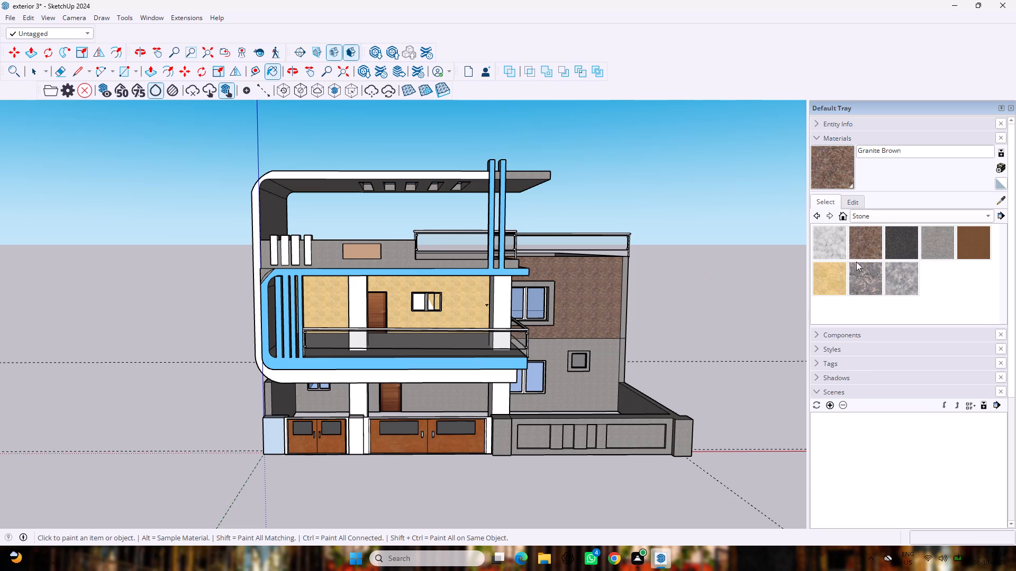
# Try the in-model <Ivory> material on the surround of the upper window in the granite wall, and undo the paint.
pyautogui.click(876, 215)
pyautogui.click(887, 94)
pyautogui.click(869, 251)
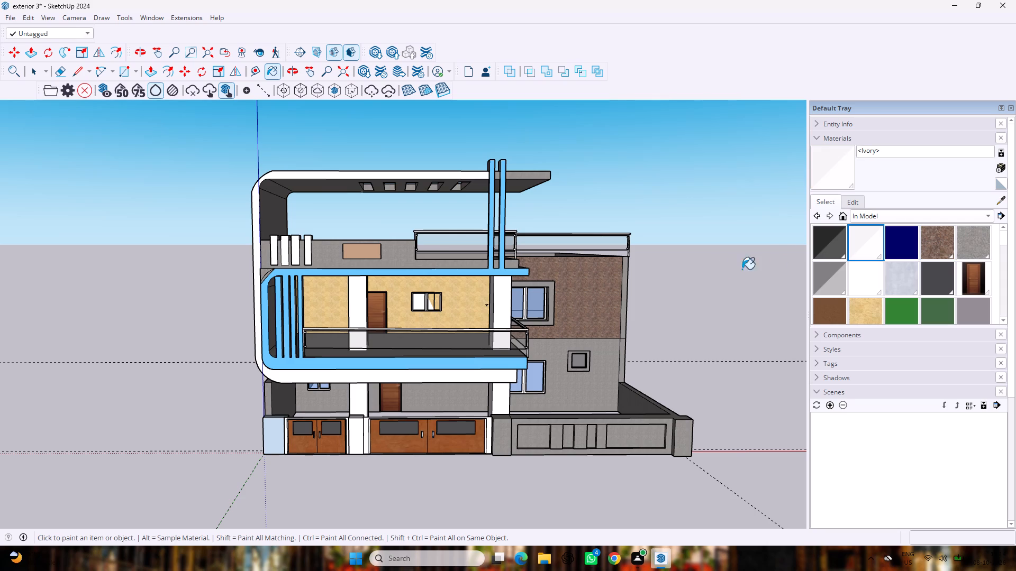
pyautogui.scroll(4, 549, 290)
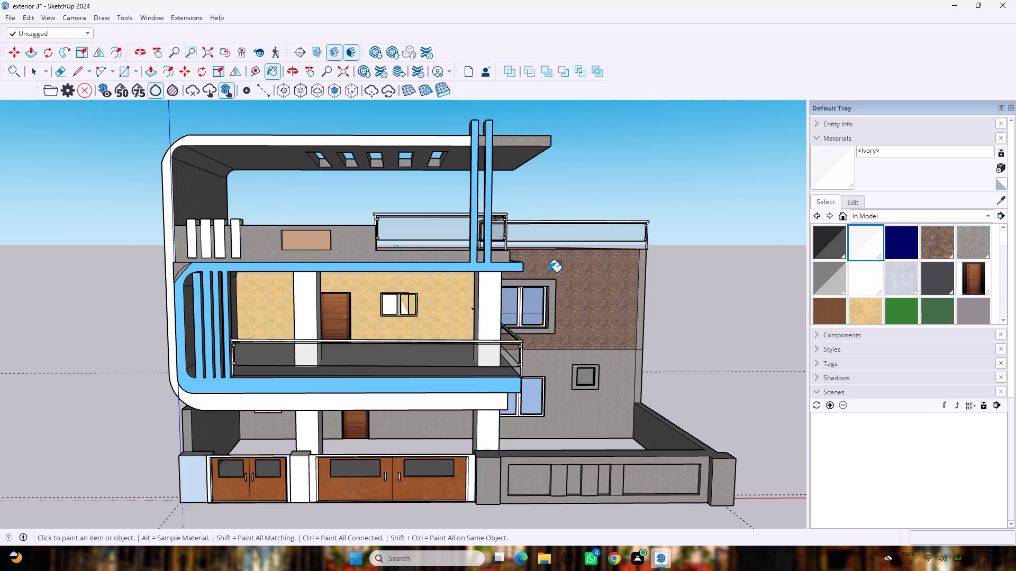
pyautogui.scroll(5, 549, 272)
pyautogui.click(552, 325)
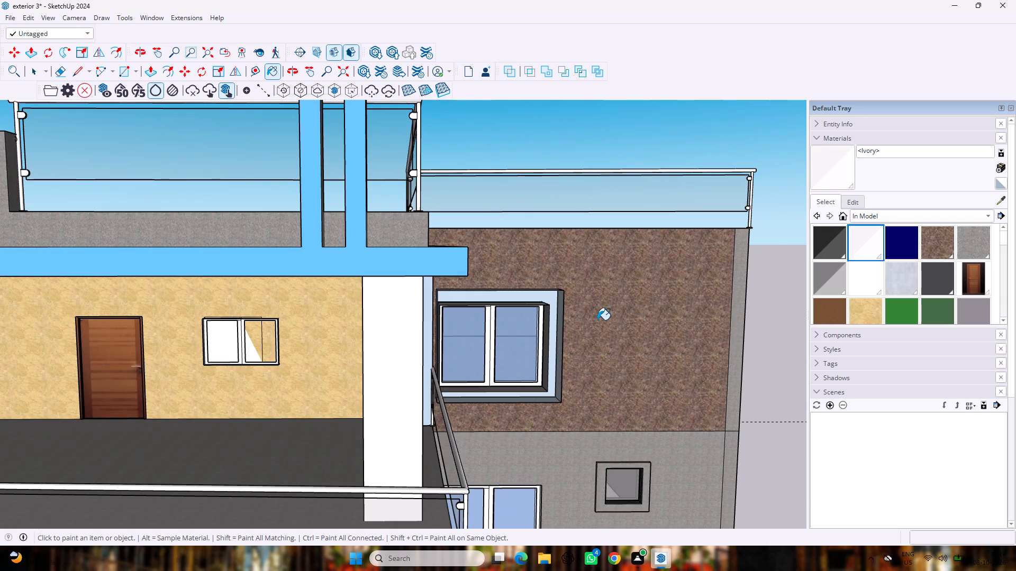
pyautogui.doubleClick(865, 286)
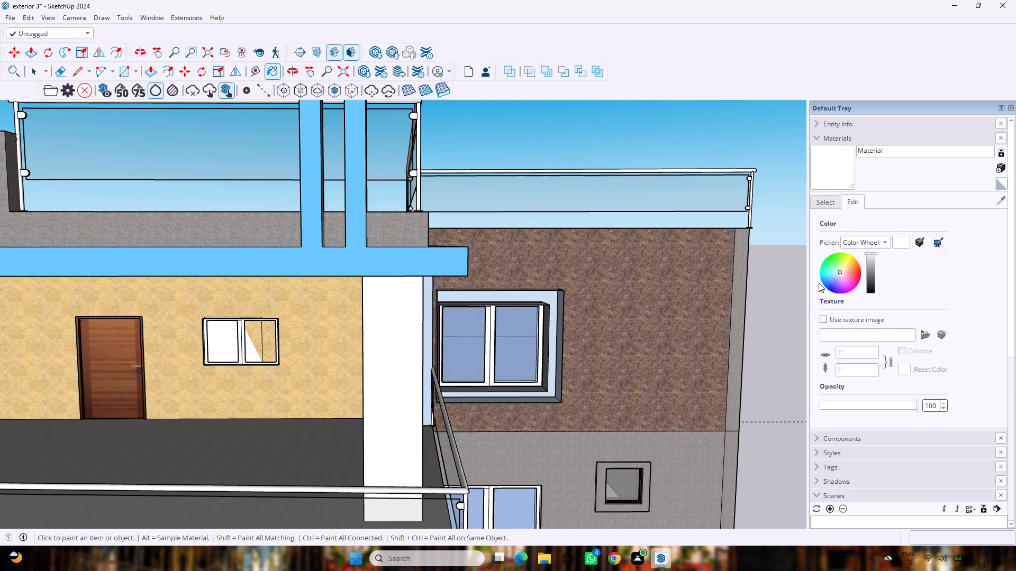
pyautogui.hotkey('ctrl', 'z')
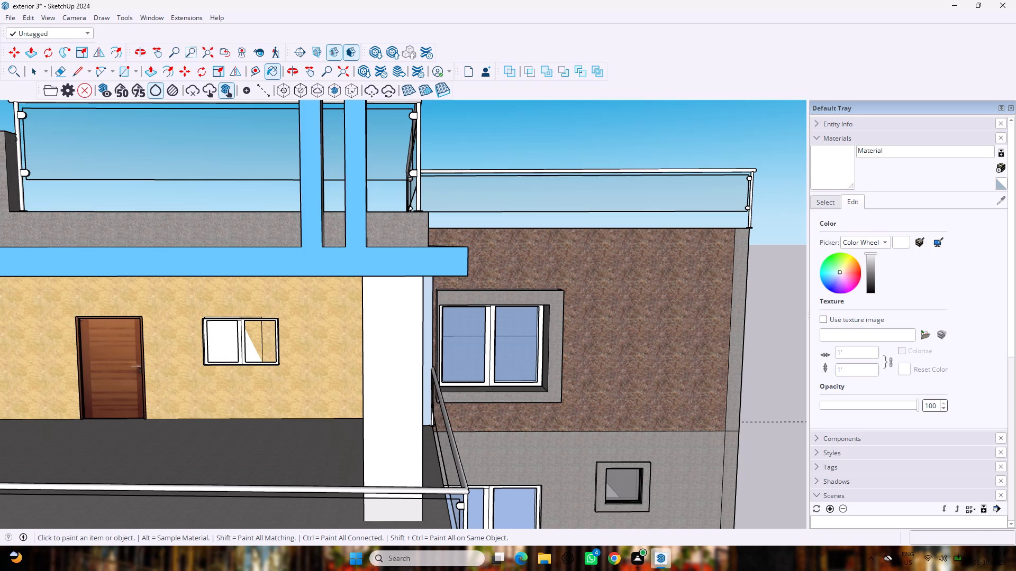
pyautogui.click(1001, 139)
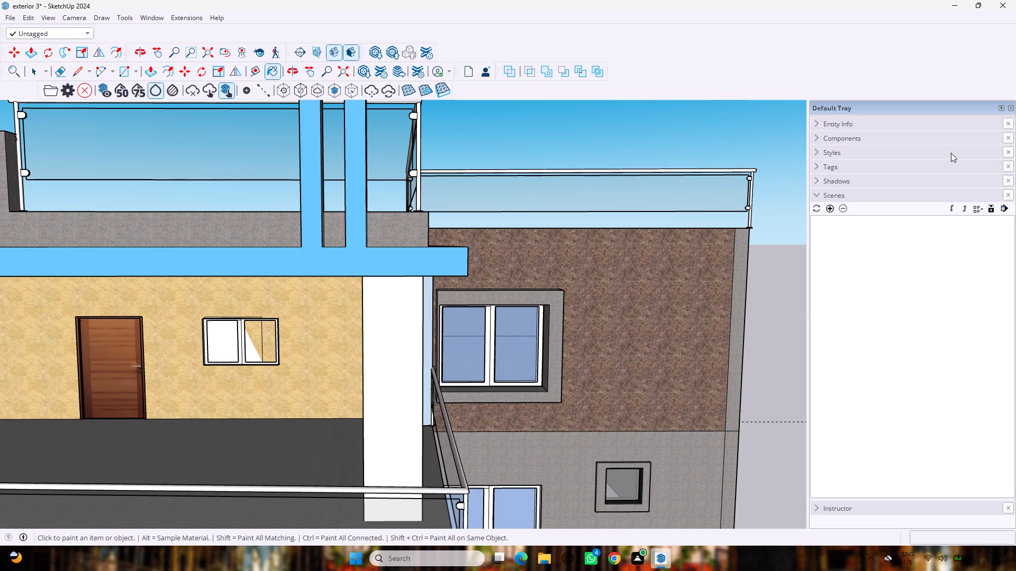
# Look through the Entity Info, Components and Styles sections of the Default Tray.
pyautogui.click(913, 124)
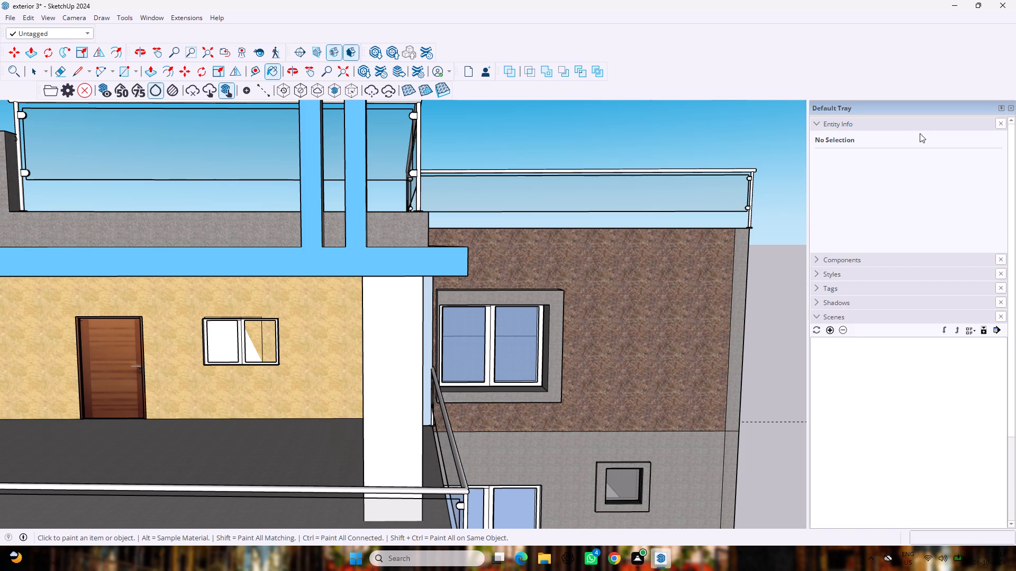
pyautogui.doubleClick(922, 121)
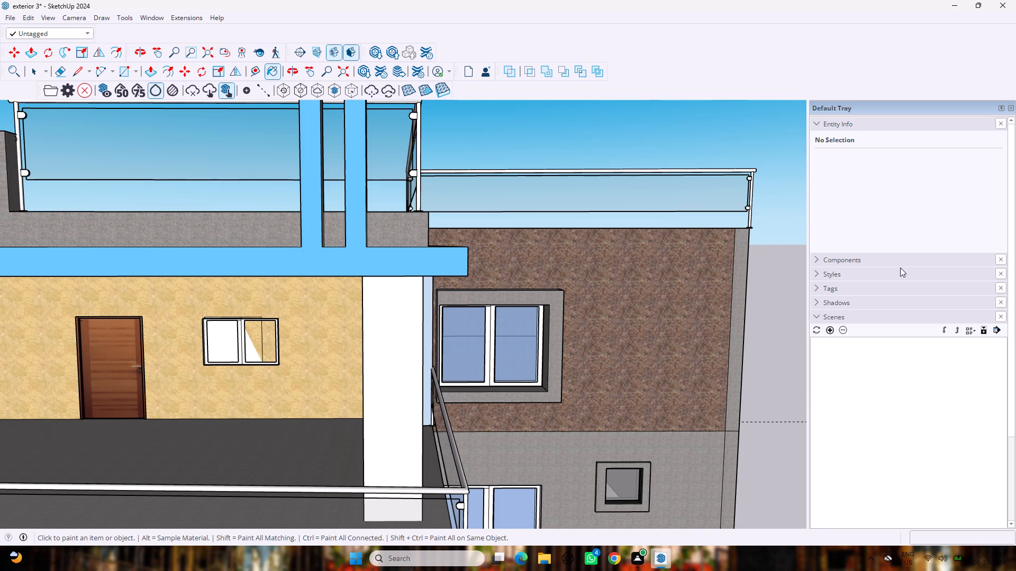
pyautogui.click(900, 259)
pyautogui.scroll(-5, 897, 256)
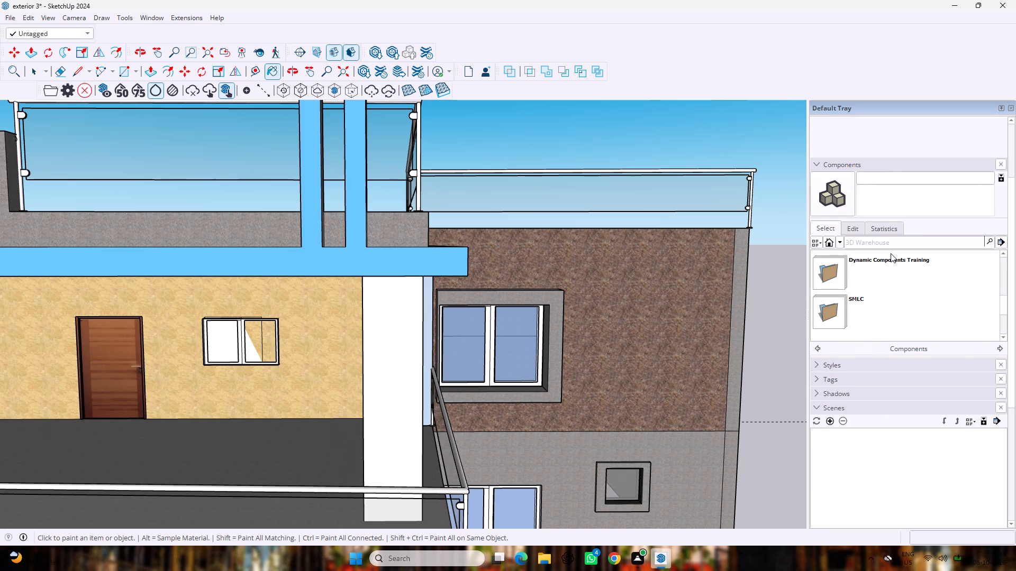
pyautogui.click(901, 230)
pyautogui.click(832, 231)
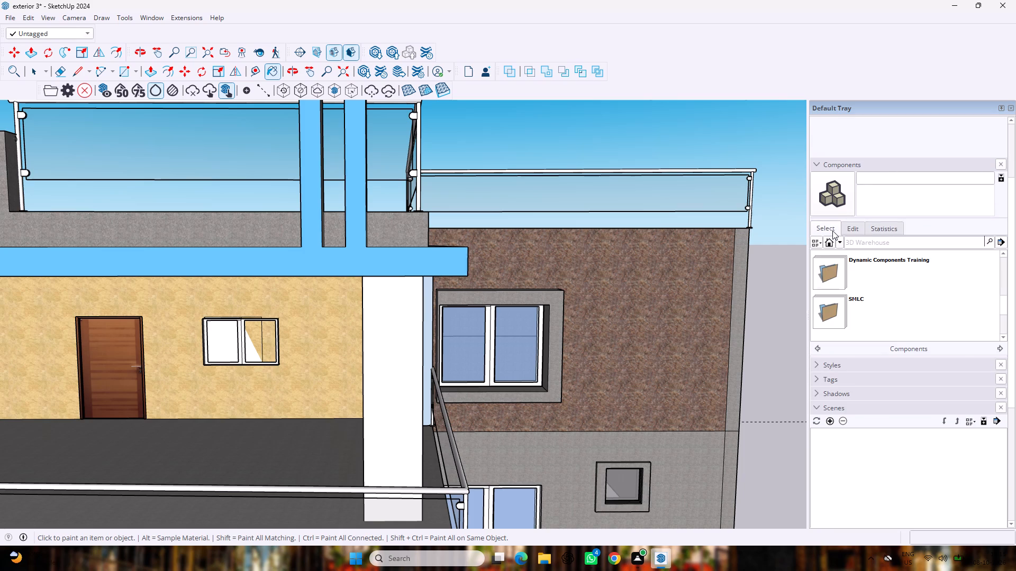
pyautogui.click(854, 226)
pyautogui.click(833, 228)
pyautogui.click(834, 366)
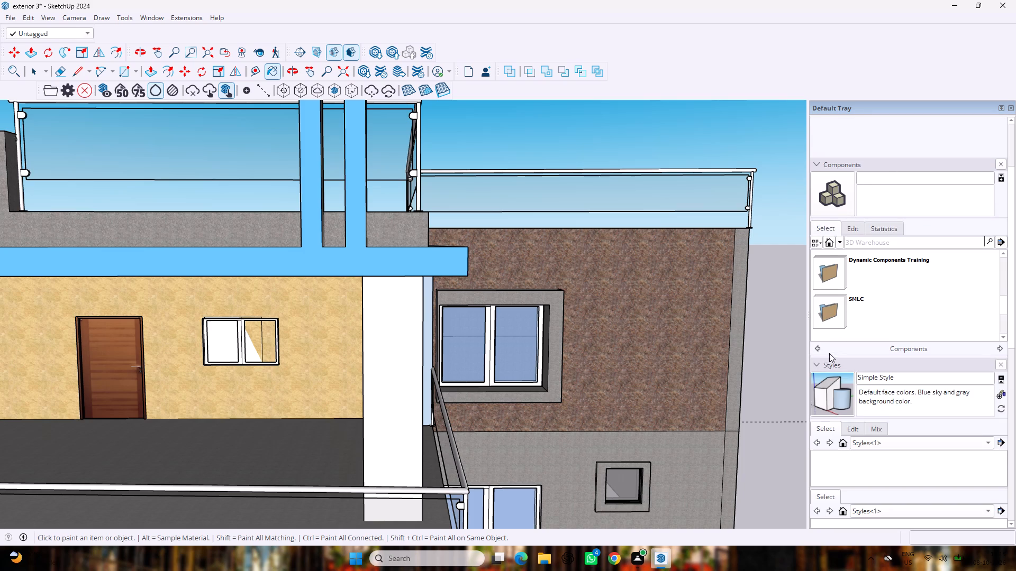
pyautogui.scroll(-3, 829, 353)
pyautogui.scroll(-3, 834, 287)
pyautogui.scroll(3, 834, 288)
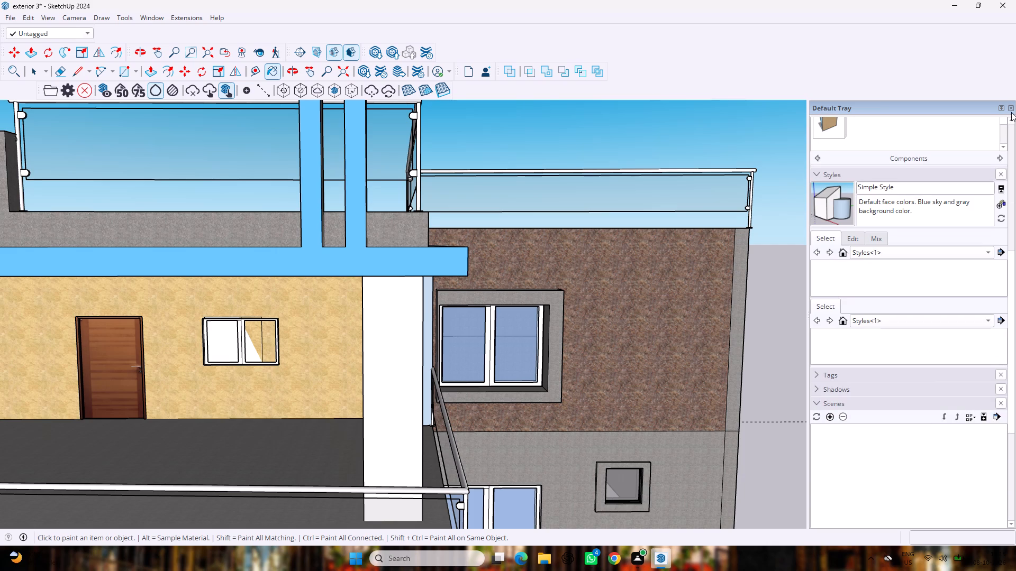
# Close the Default Tray.
pyautogui.click(1011, 111)
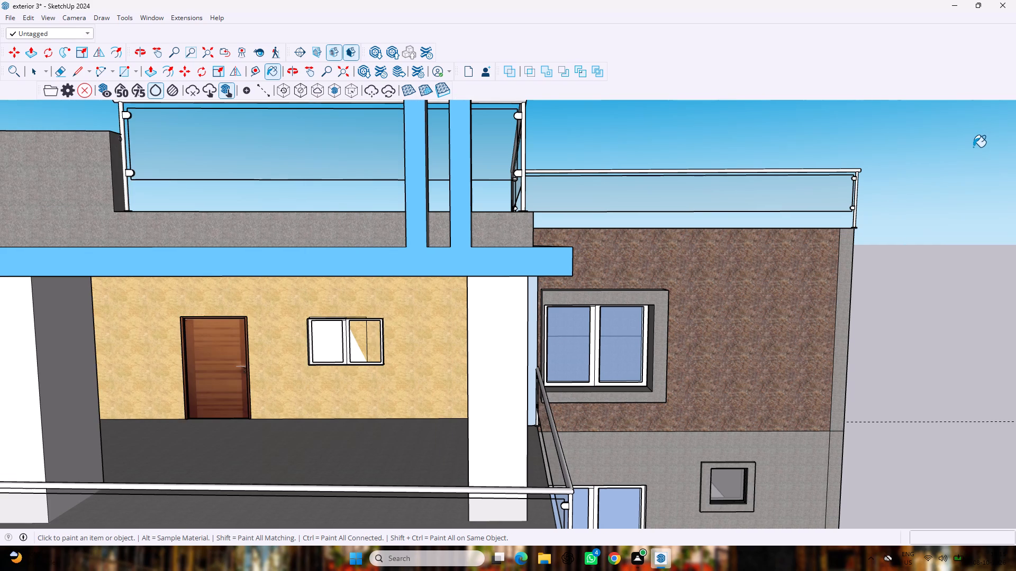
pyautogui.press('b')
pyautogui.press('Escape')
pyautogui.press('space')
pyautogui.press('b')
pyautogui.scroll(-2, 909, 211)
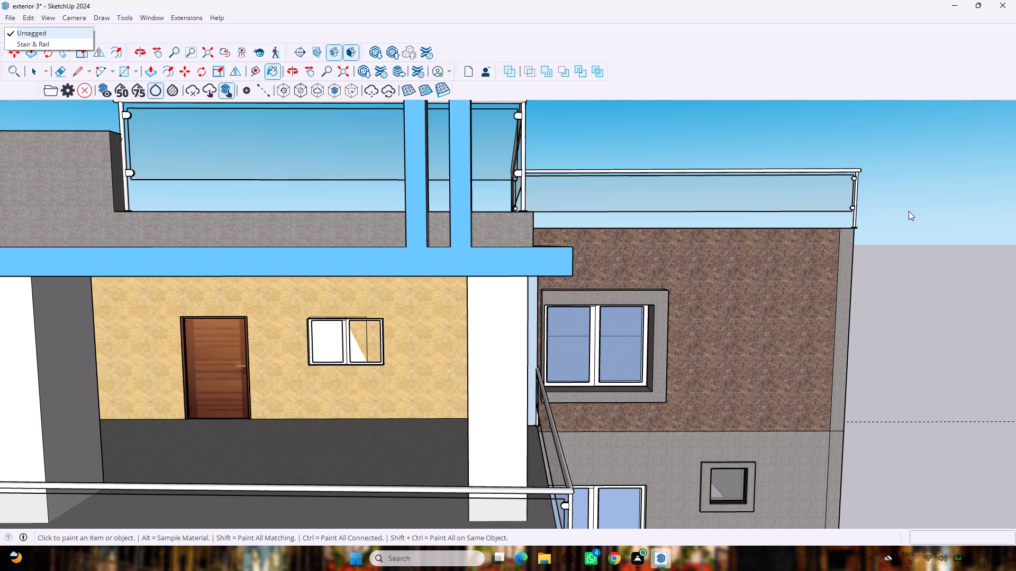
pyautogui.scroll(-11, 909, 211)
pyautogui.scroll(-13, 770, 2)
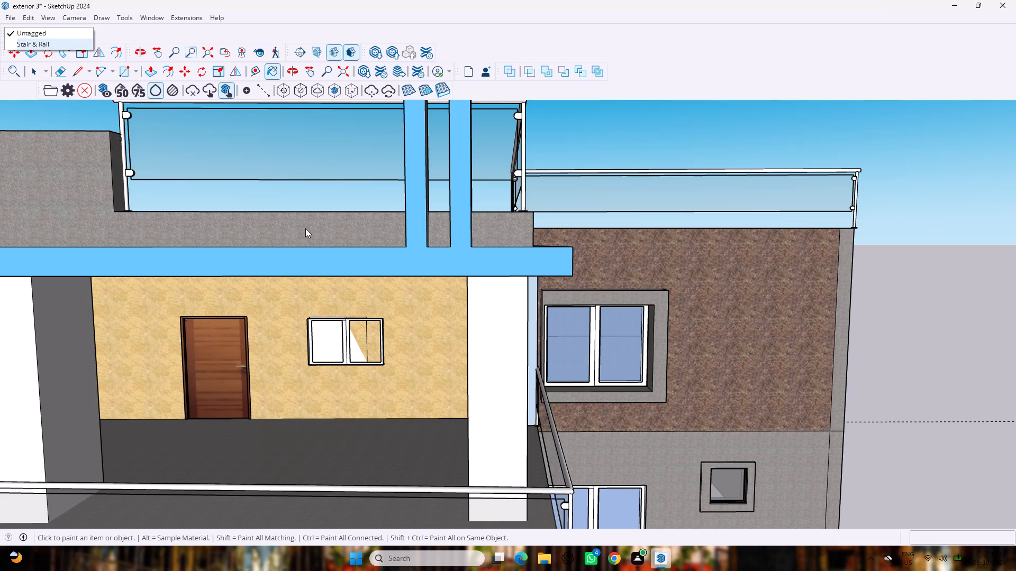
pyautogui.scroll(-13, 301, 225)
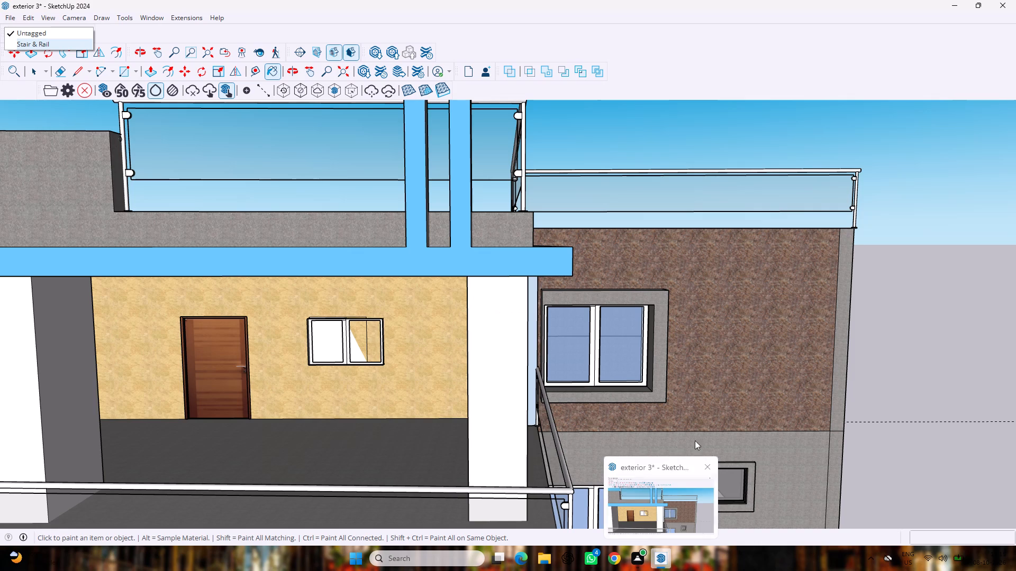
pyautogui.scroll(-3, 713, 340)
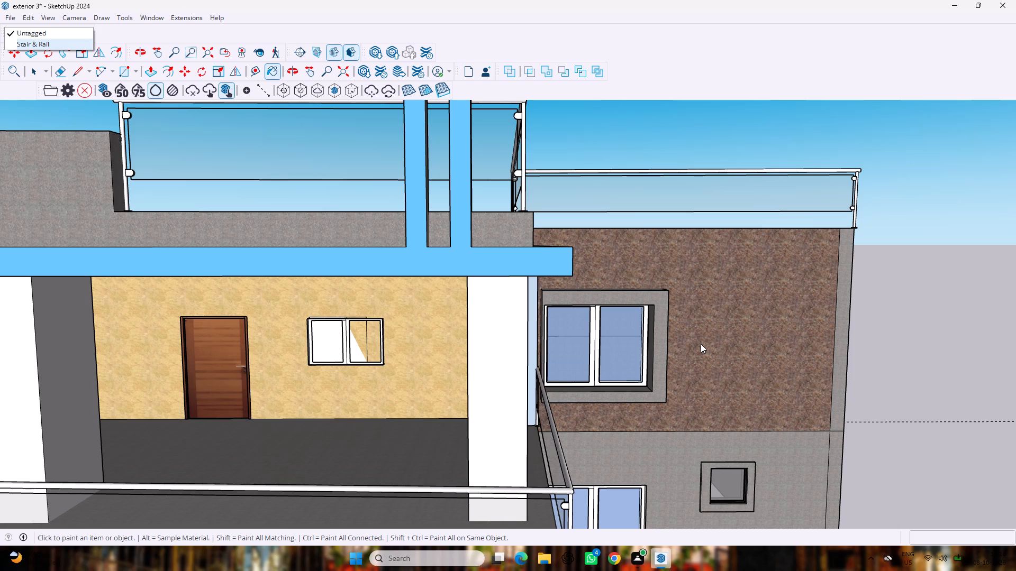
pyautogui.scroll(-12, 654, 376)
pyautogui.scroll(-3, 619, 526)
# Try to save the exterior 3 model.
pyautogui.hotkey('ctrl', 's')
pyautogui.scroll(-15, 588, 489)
# Close the exterior 3 model and SketchUp.
pyautogui.click(1006, 0)
pyautogui.click(1001, 4)
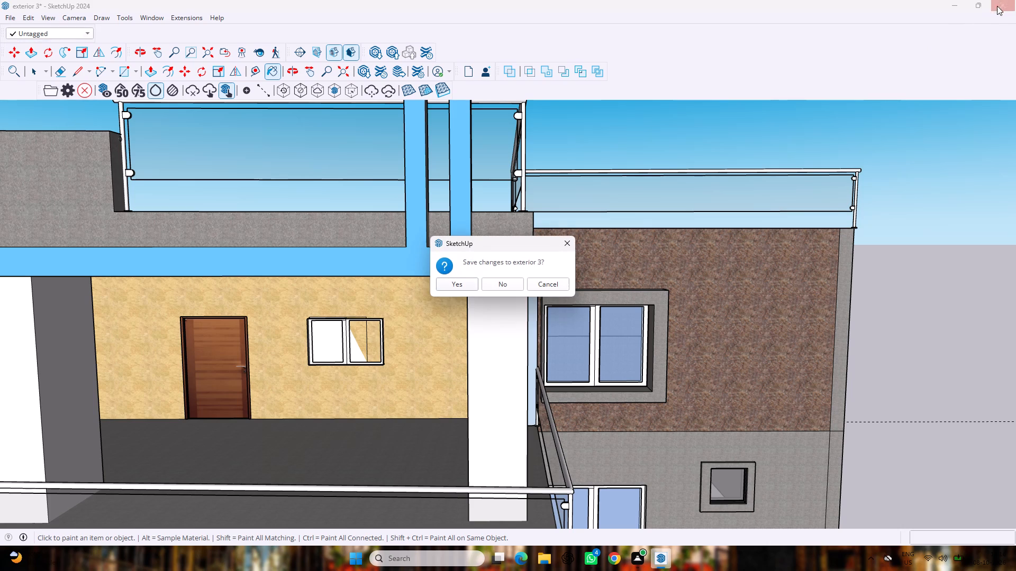
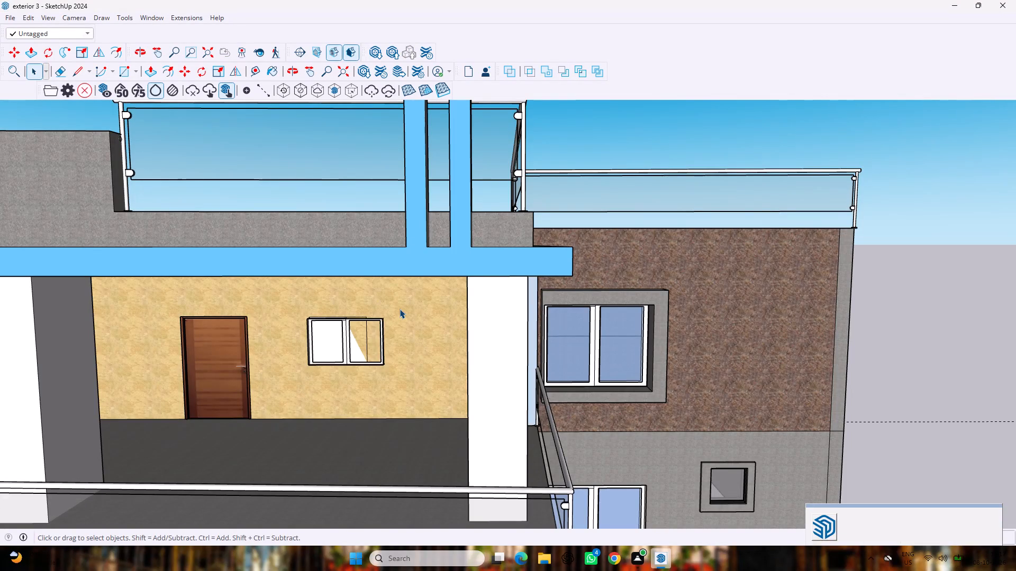
# Ignore the extension update notification.
pyautogui.scroll(-11, 400, 311)
pyautogui.scroll(3, 505, 377)
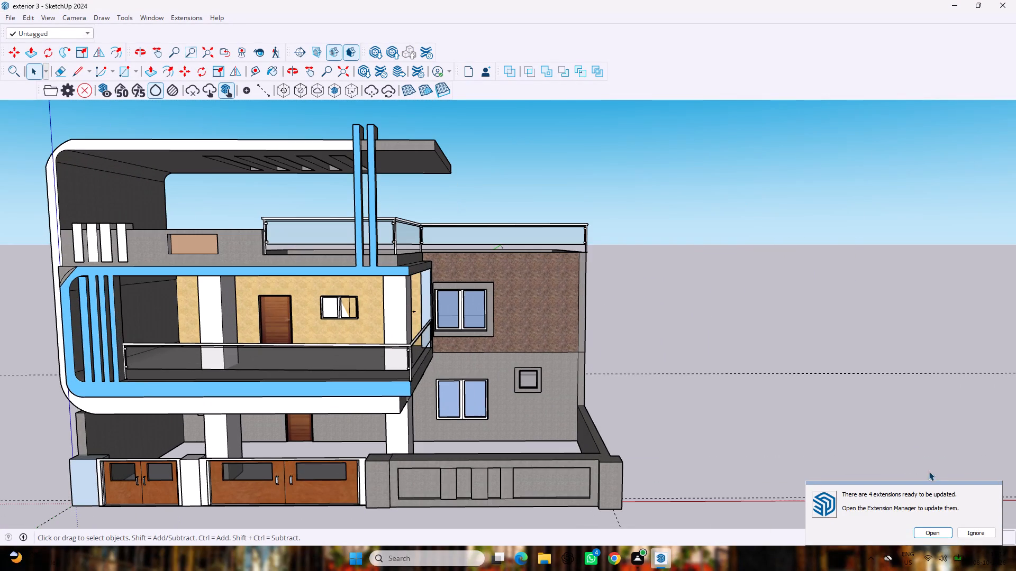
pyautogui.click(960, 530)
# Start the Paint Bucket and close the Entity Info, Components and Styles sections of the Default Tray.
pyautogui.scroll(3, 494, 455)
pyautogui.scroll(-3, 495, 453)
pyautogui.press('b')
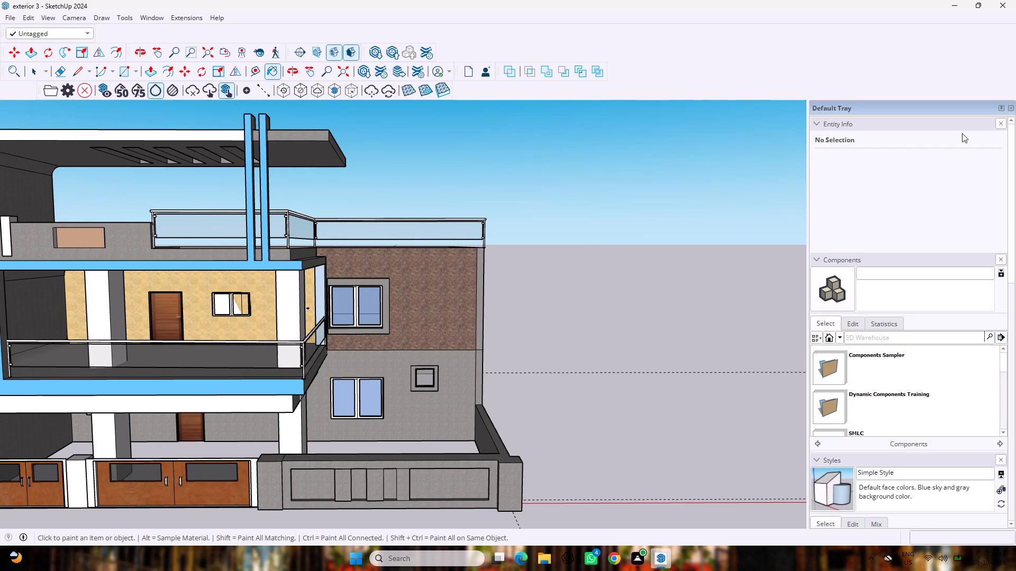
pyautogui.click(1003, 127)
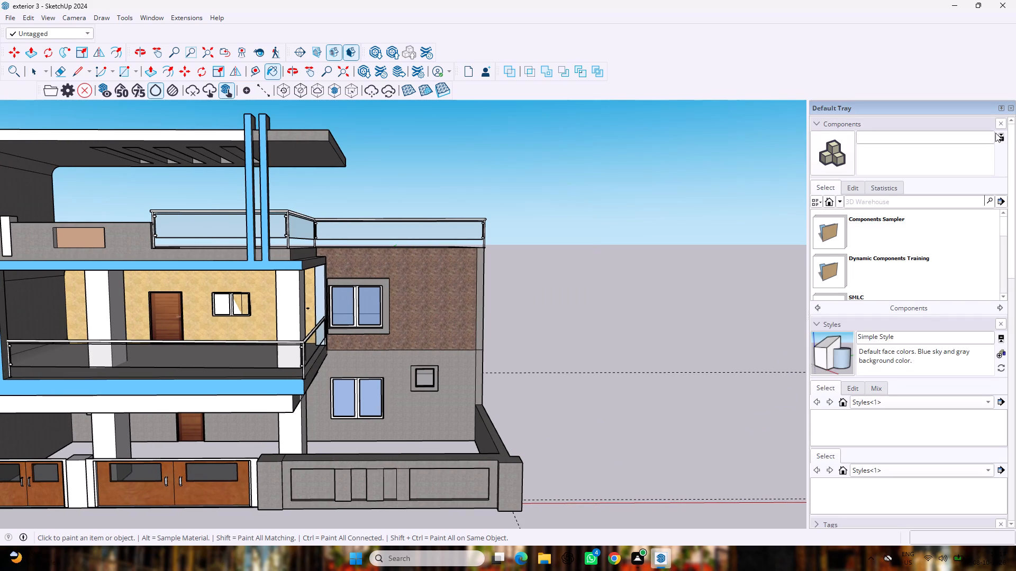
pyautogui.click(997, 127)
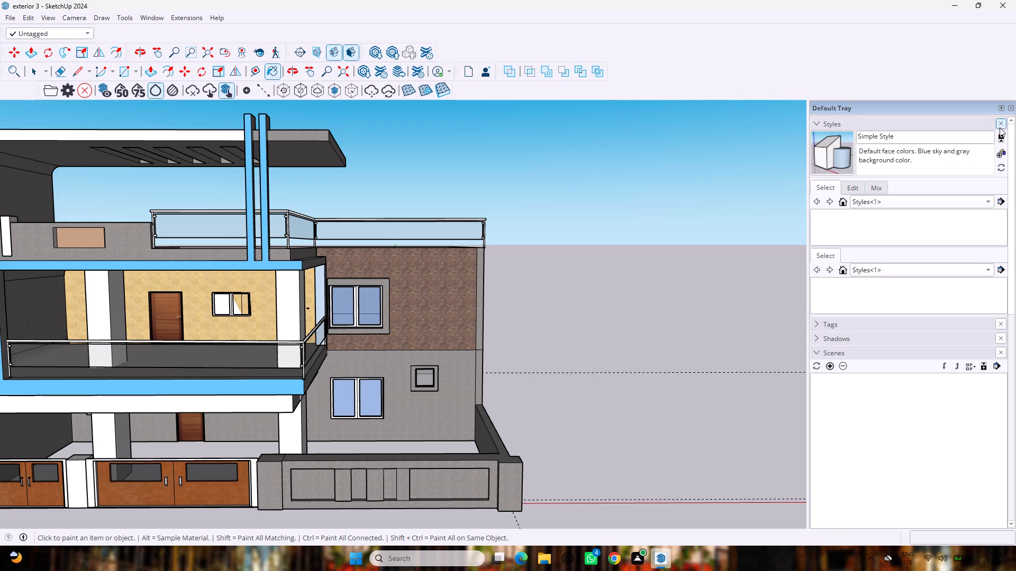
pyautogui.click(1000, 127)
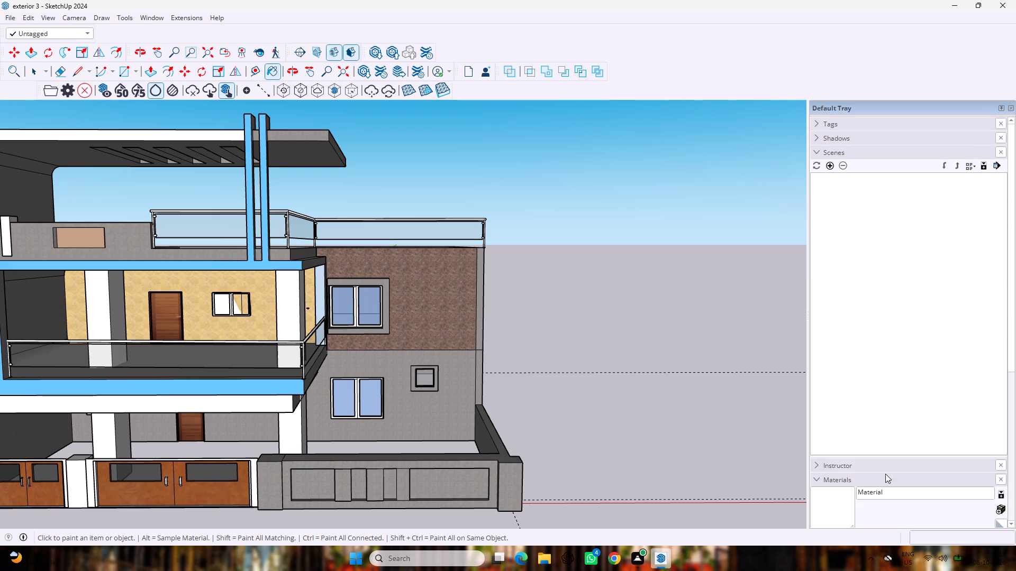
# Switch the material library from Stone to the In Model materials.
pyautogui.scroll(-14, 885, 473)
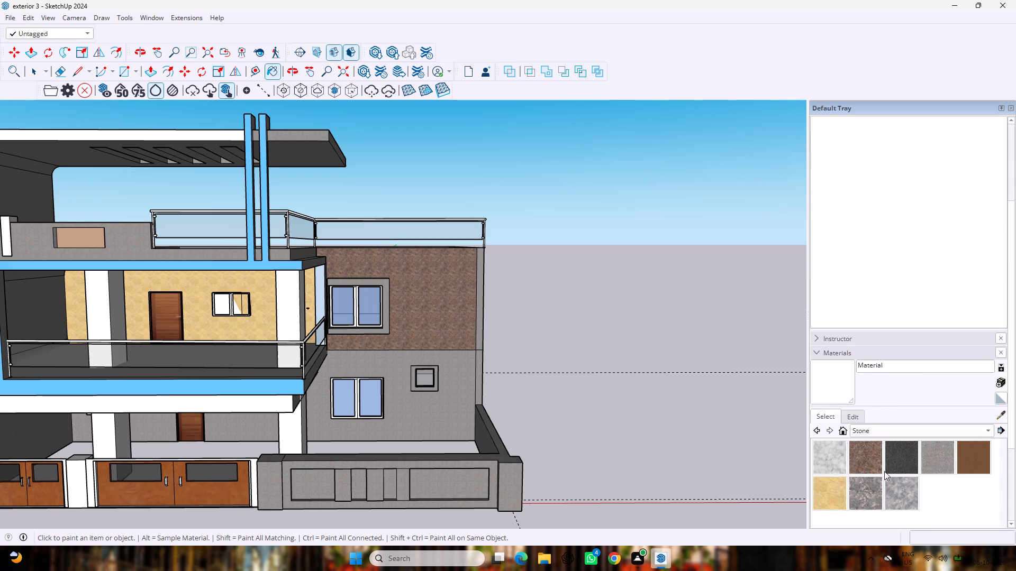
pyautogui.moveTo(886, 476); pyautogui.dragTo(890, 403, button='middle')
pyautogui.scroll(1, 888, 463)
pyautogui.click(937, 435)
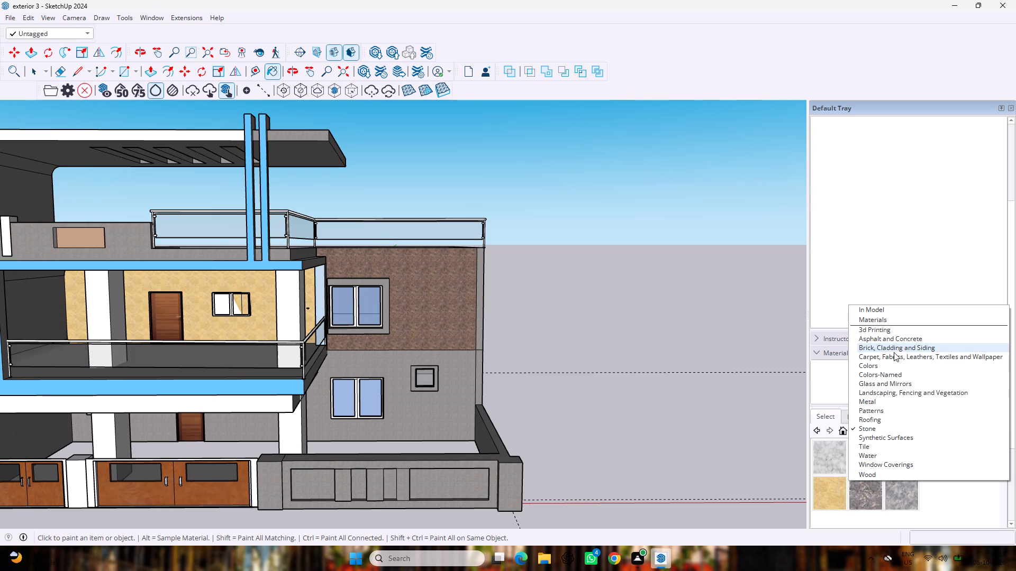
pyautogui.click(883, 307)
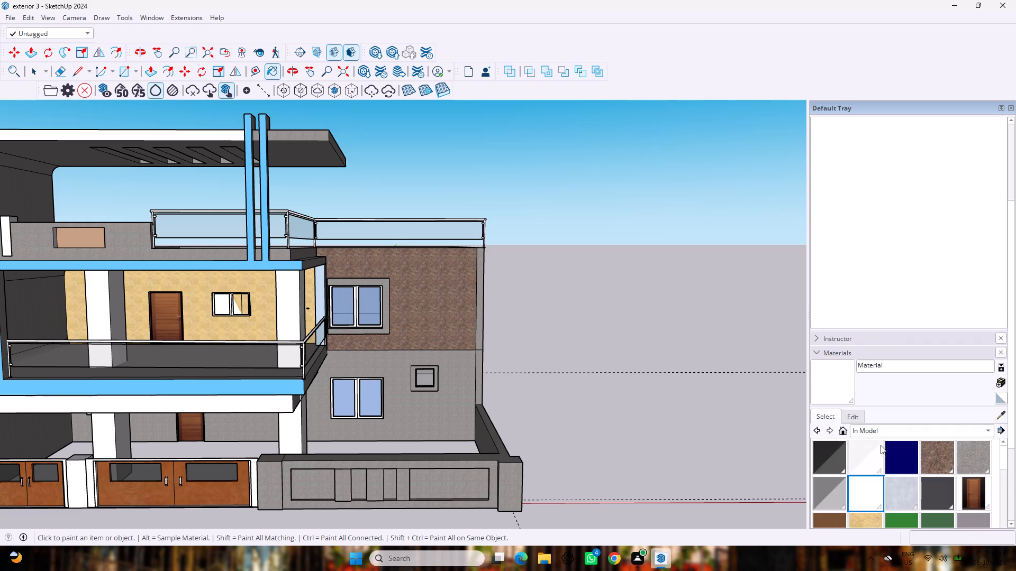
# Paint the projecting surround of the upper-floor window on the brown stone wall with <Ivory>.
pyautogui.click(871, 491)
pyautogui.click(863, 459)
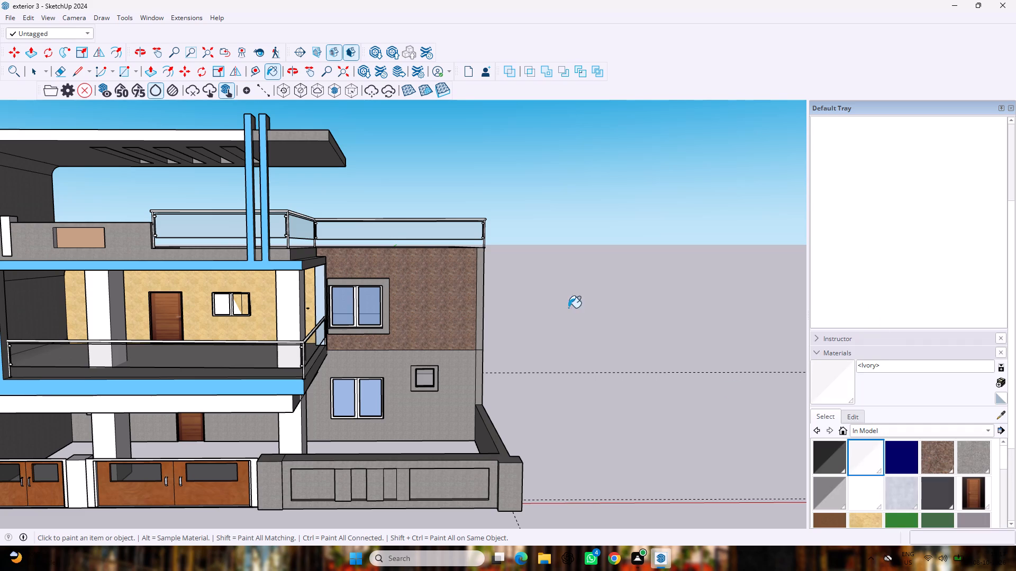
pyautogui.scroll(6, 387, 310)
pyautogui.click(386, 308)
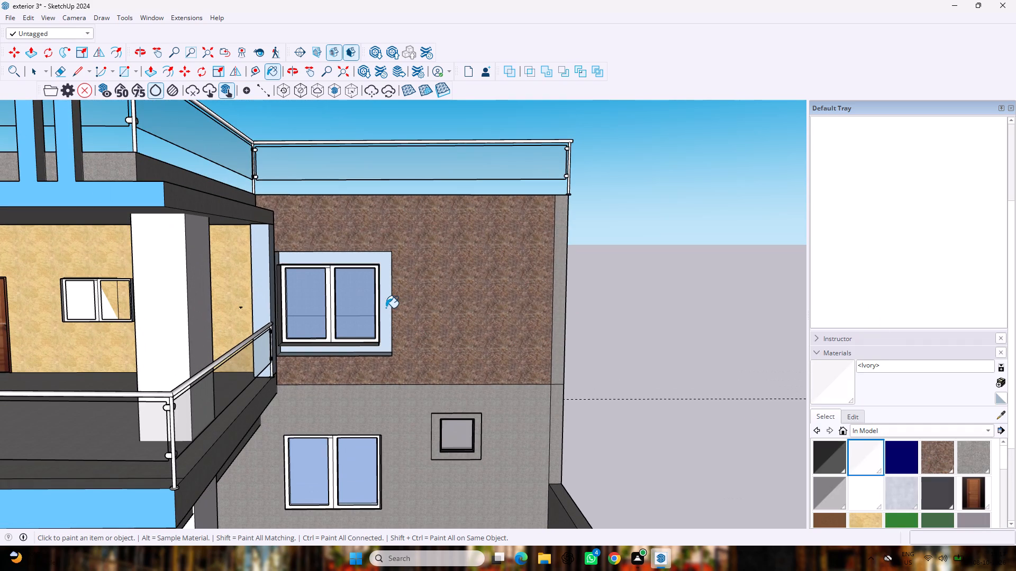
# Paint the surround of the upper-floor window on the brown stone wall with the plain white Material.
pyautogui.scroll(-4, 393, 309)
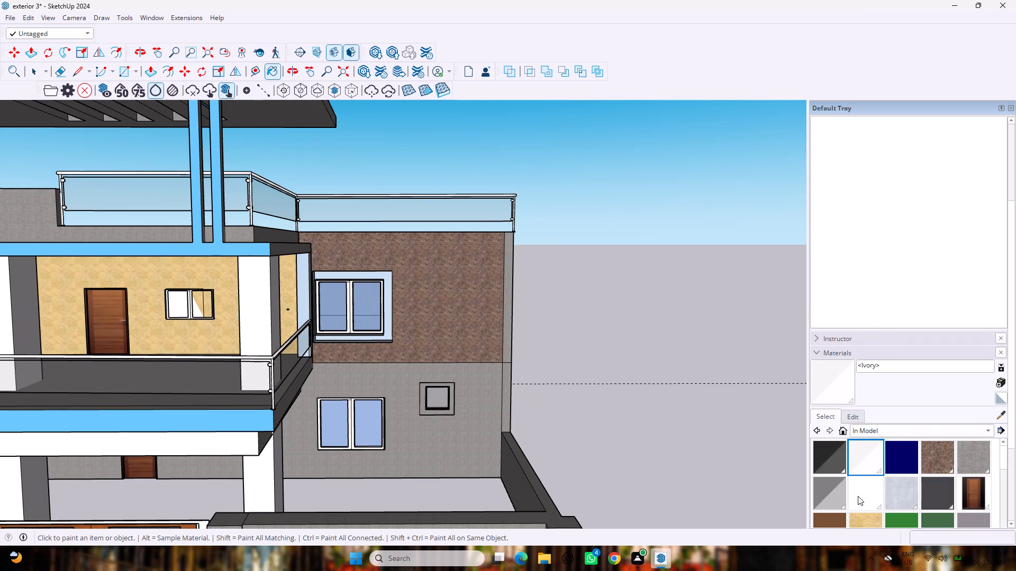
pyautogui.click(858, 496)
pyautogui.click(385, 330)
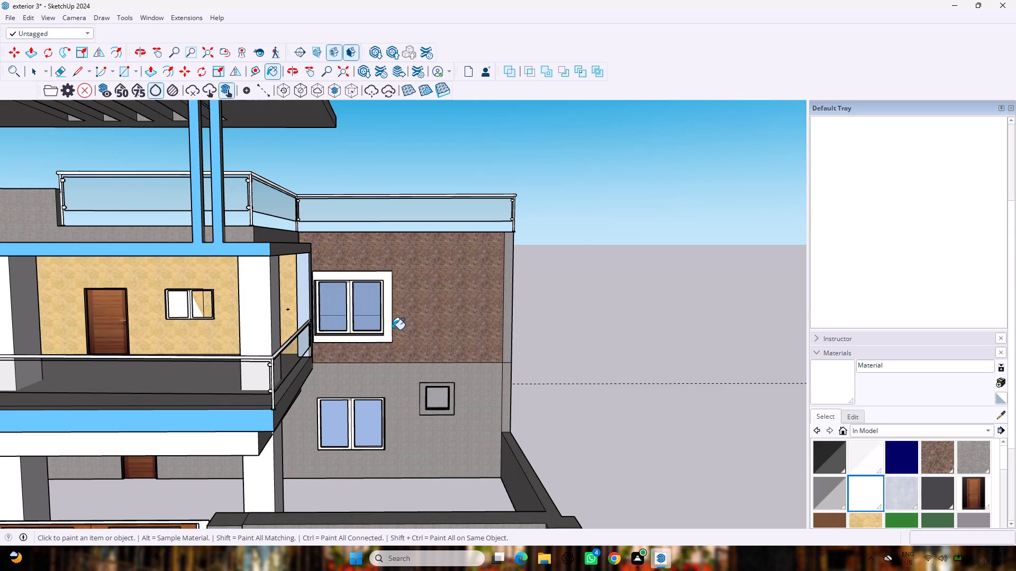
# Paint the surround of the small square ground-floor window with the plain white Material.
pyautogui.scroll(6, 395, 329)
pyautogui.scroll(-11, 395, 327)
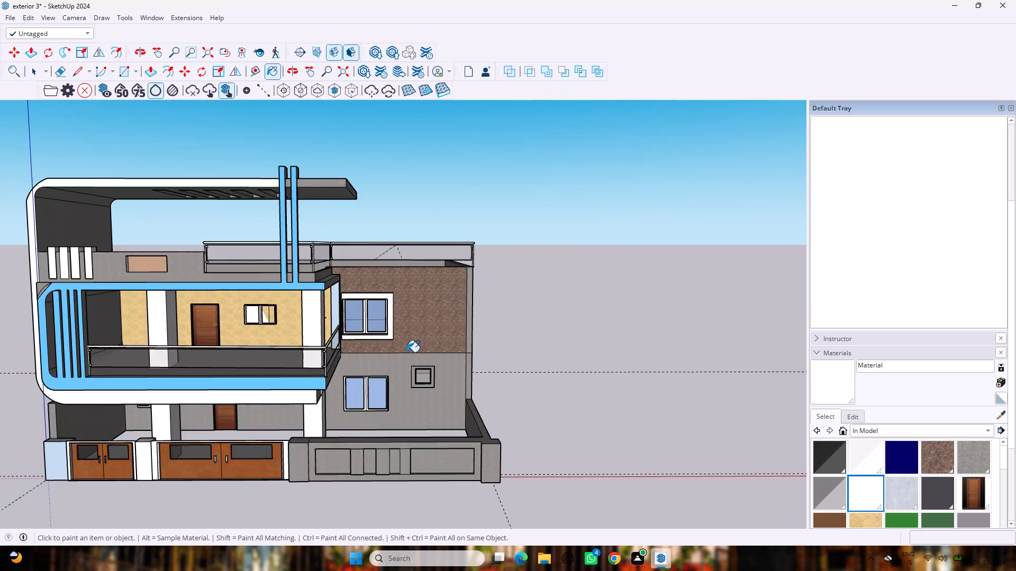
pyautogui.scroll(8, 407, 357)
pyautogui.scroll(2, 432, 393)
pyautogui.click(458, 382)
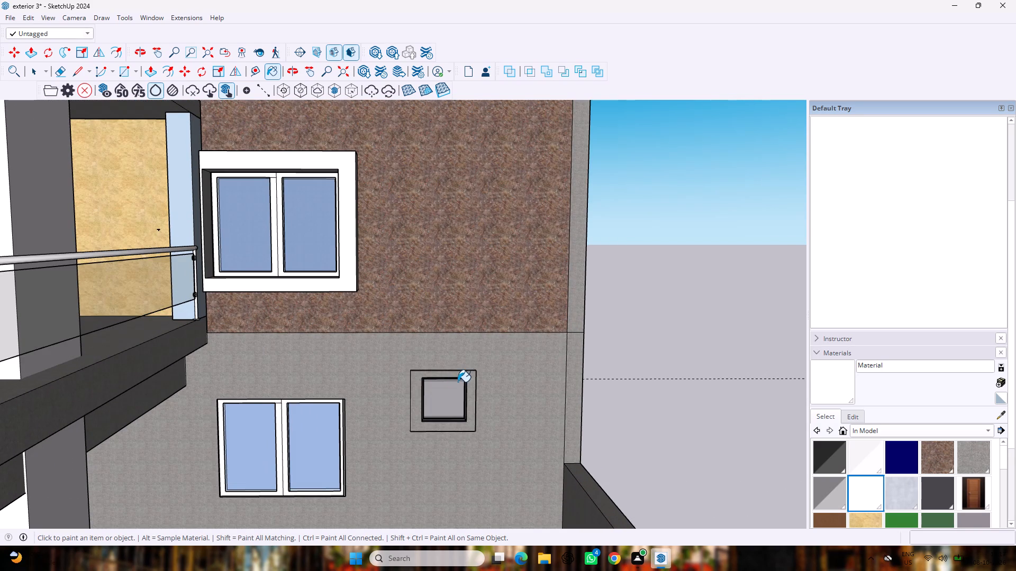
pyautogui.click(467, 382)
pyautogui.click(471, 397)
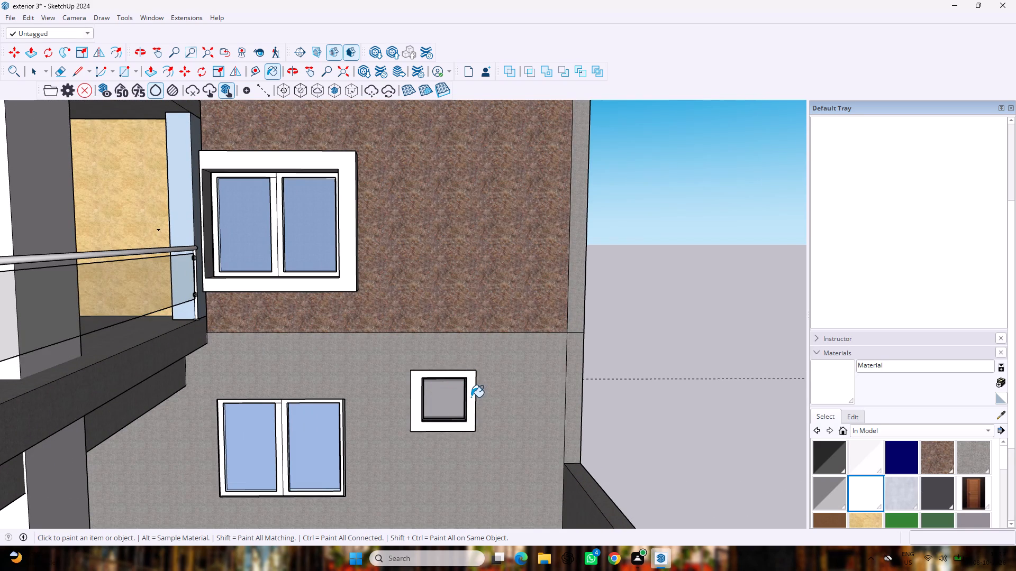
# Paint the grey side face of the lower band beneath the balcony with the plain white Material.
pyautogui.scroll(-6, 470, 401)
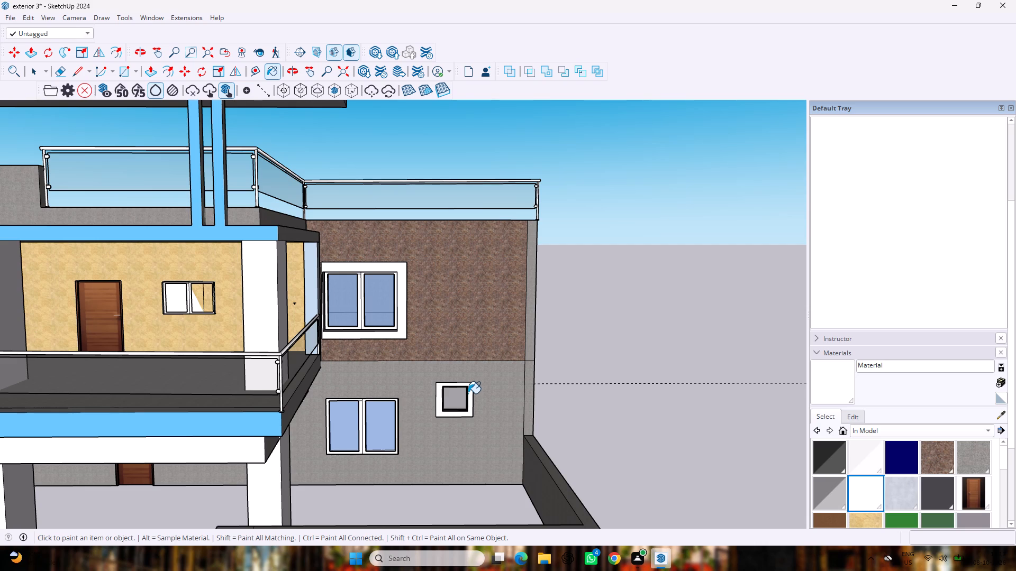
pyautogui.scroll(-3, 468, 393)
pyautogui.scroll(4, 516, 400)
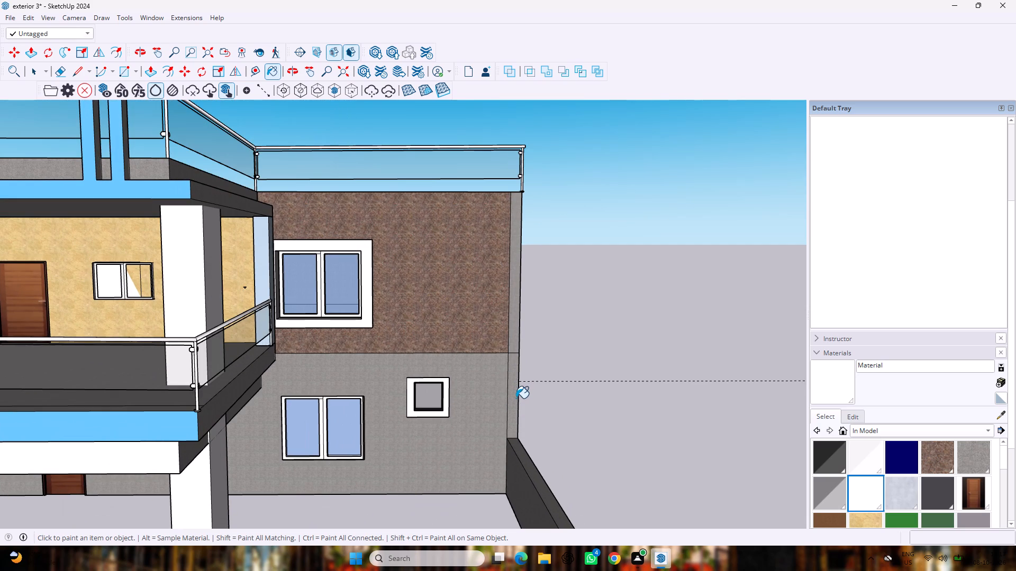
pyautogui.scroll(-6, 471, 399)
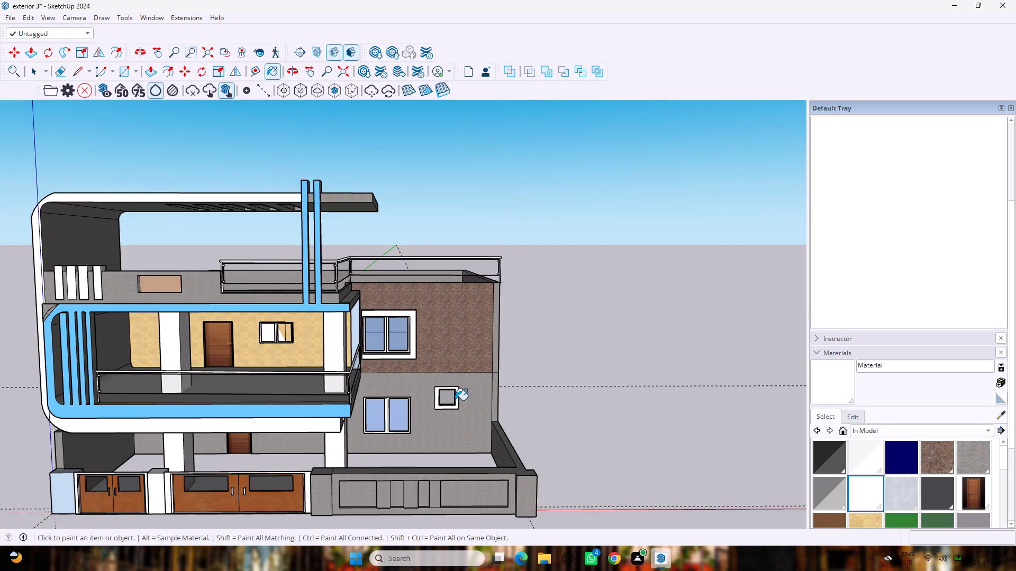
pyautogui.moveTo(455, 402); pyautogui.dragTo(275, 382, button='middle')
pyautogui.scroll(2, 326, 390)
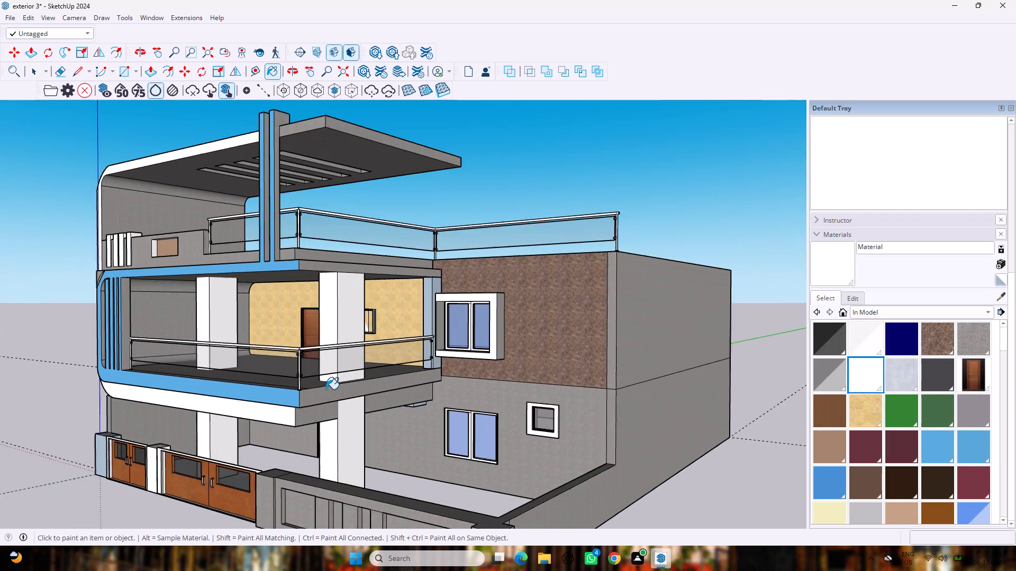
pyautogui.scroll(5, 326, 389)
pyautogui.click(298, 444)
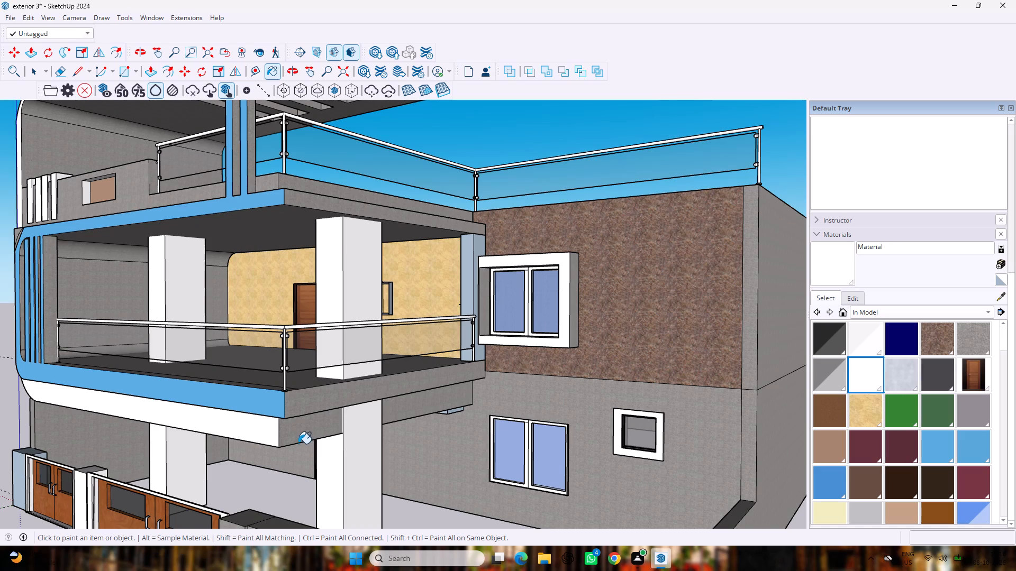
pyautogui.click(307, 437)
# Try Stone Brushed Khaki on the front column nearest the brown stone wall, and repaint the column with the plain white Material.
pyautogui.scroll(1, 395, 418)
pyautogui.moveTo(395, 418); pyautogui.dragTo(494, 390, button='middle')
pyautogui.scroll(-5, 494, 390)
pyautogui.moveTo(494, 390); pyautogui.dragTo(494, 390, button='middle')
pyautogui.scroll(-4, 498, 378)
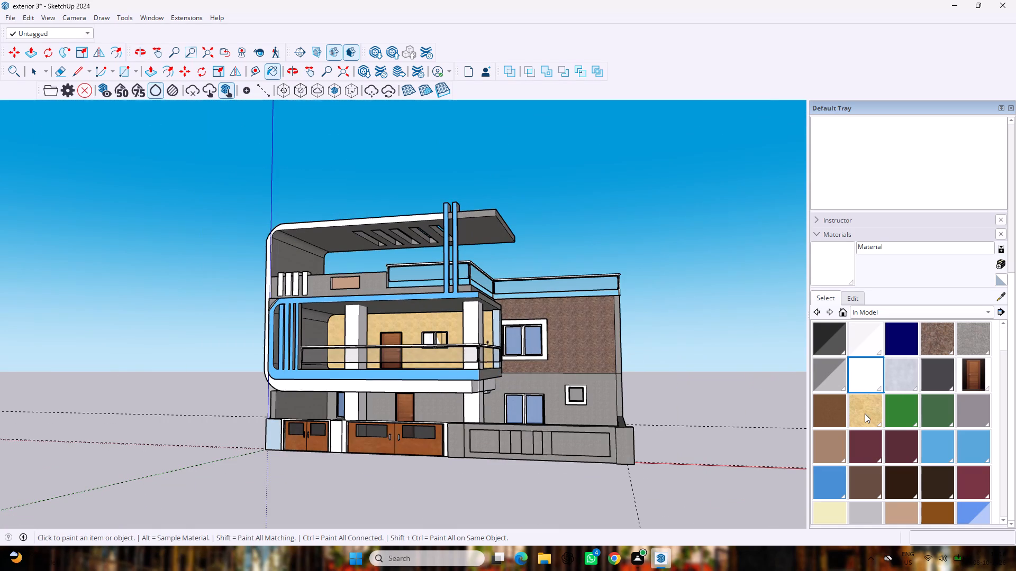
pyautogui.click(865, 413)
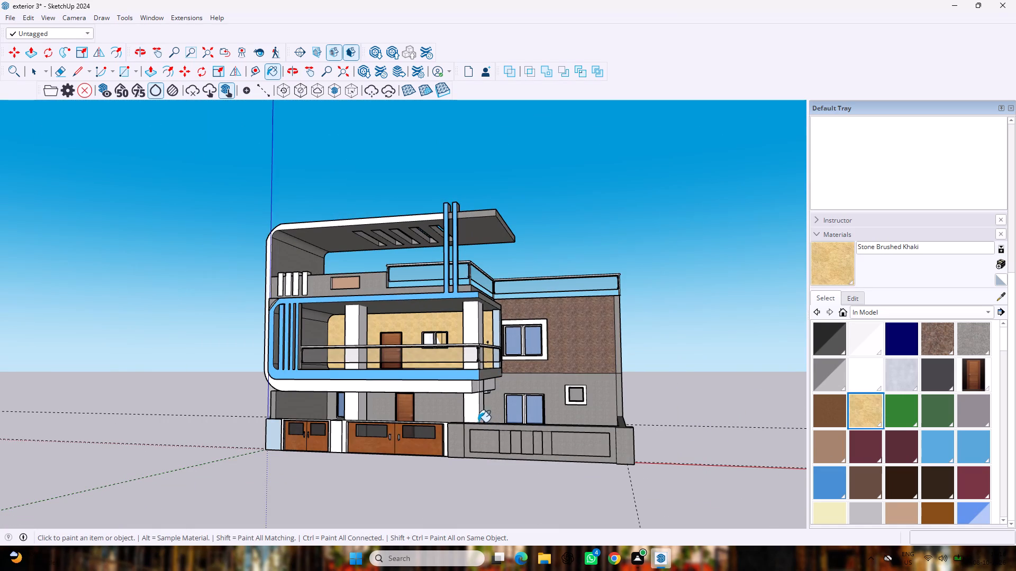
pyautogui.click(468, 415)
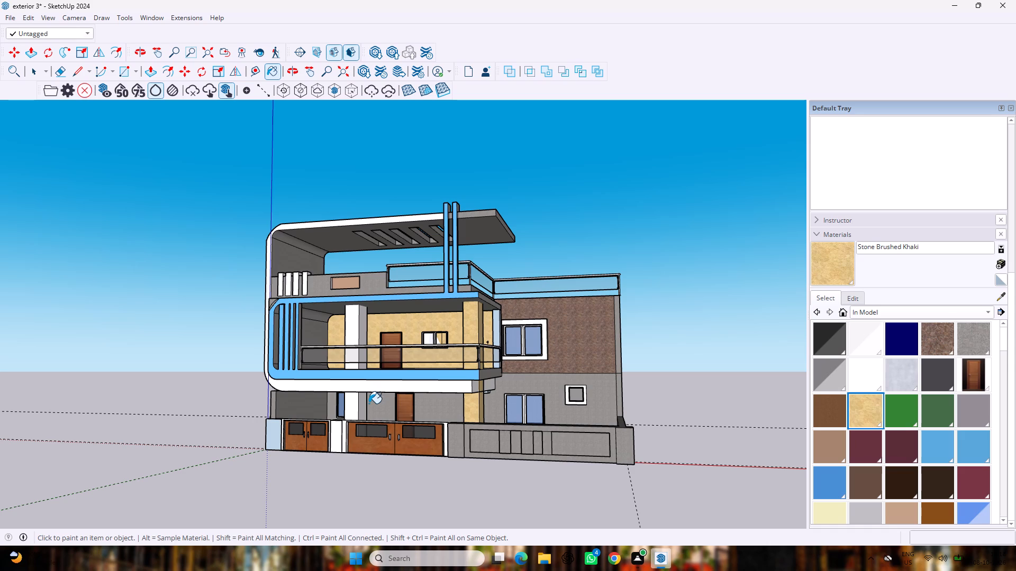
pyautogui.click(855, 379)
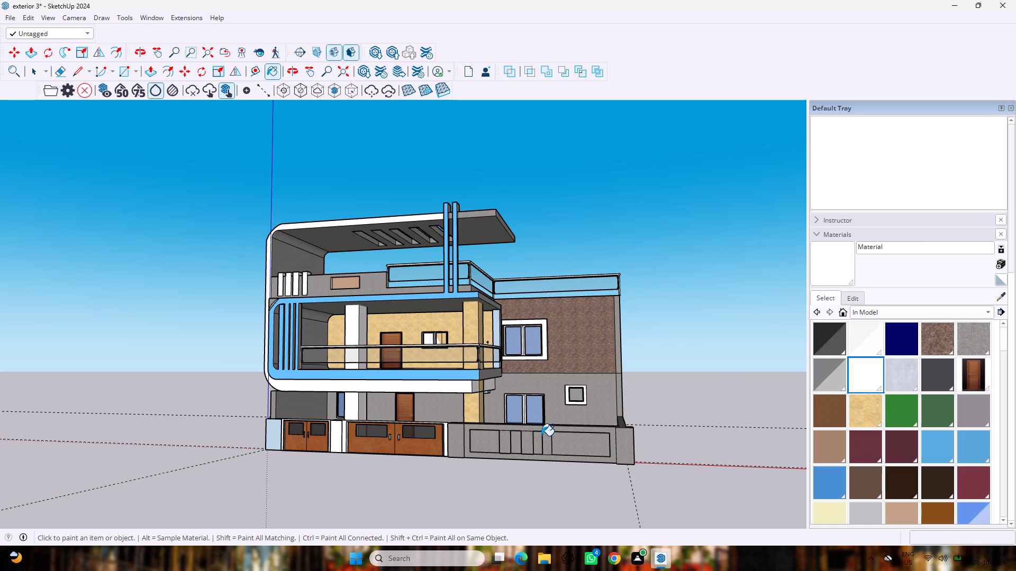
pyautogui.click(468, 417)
# Paint the grey ground-floor front wall around the windows with the cream Teddy_Paper material.
pyautogui.scroll(-1, 451, 417)
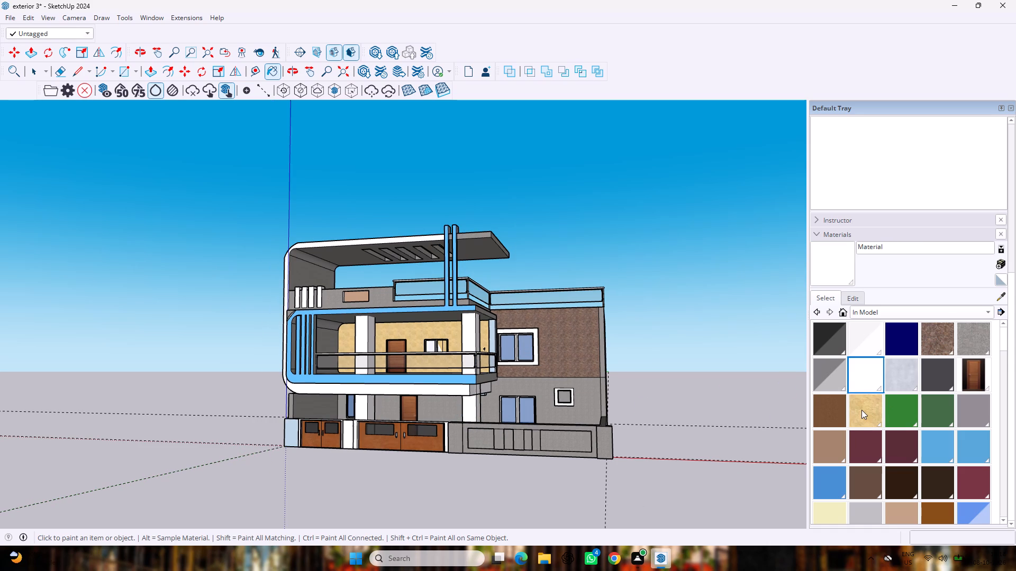
pyautogui.scroll(-3, 846, 448)
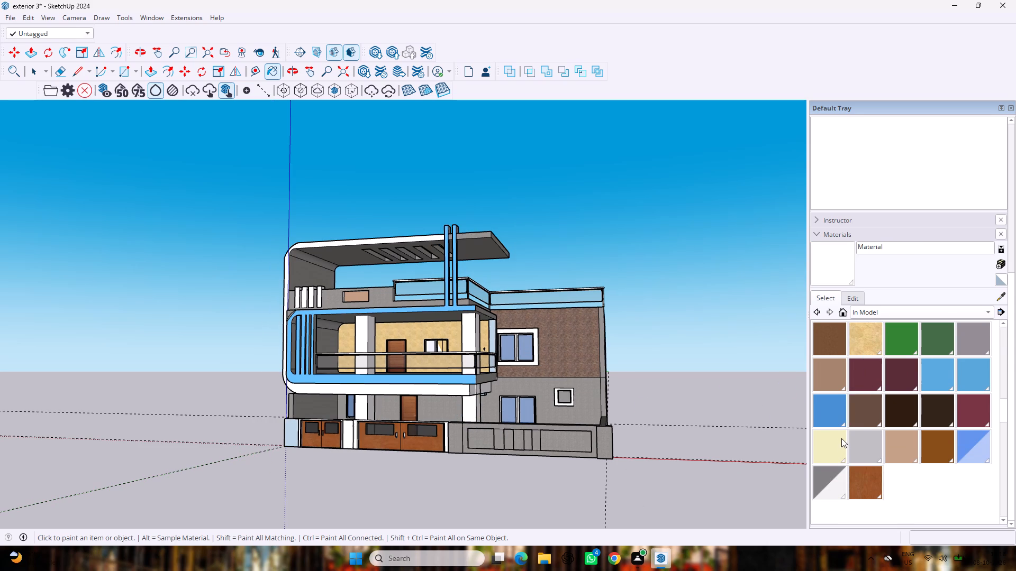
pyautogui.click(839, 440)
pyautogui.click(578, 422)
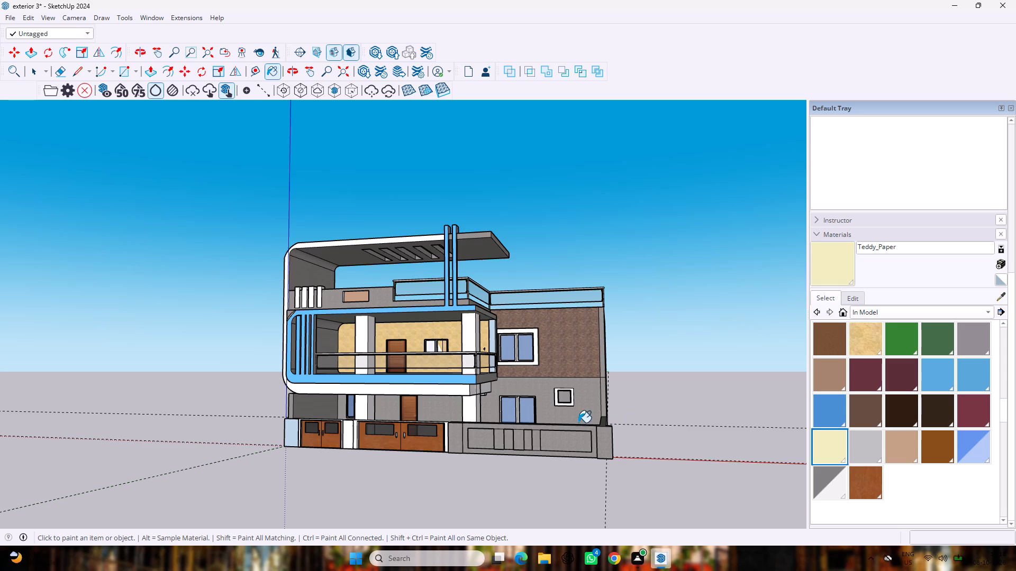
# Paint the upper and lower faces of the building's long side wall with the plain white Material.
pyautogui.scroll(-3, 578, 422)
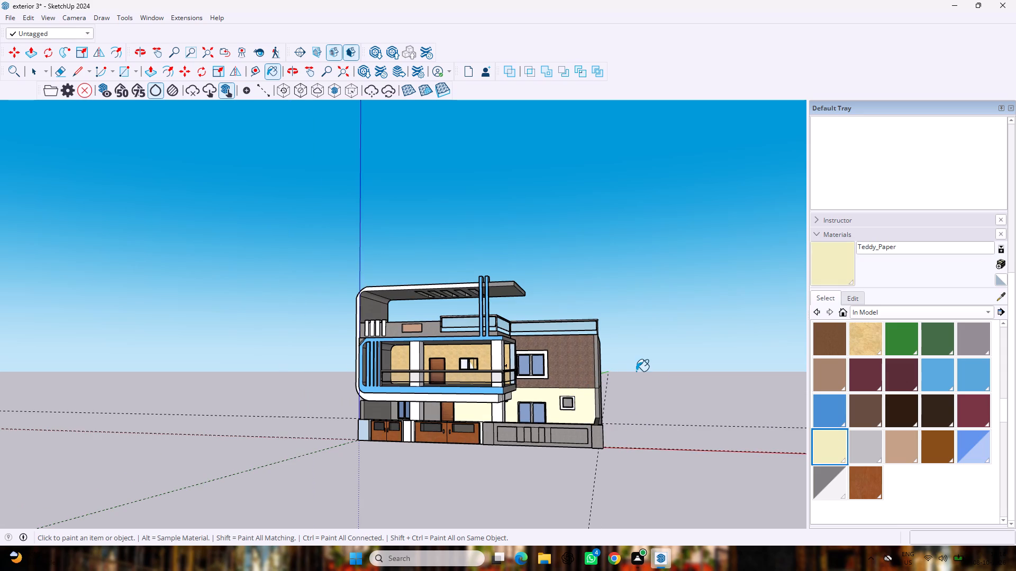
pyautogui.scroll(5, 884, 384)
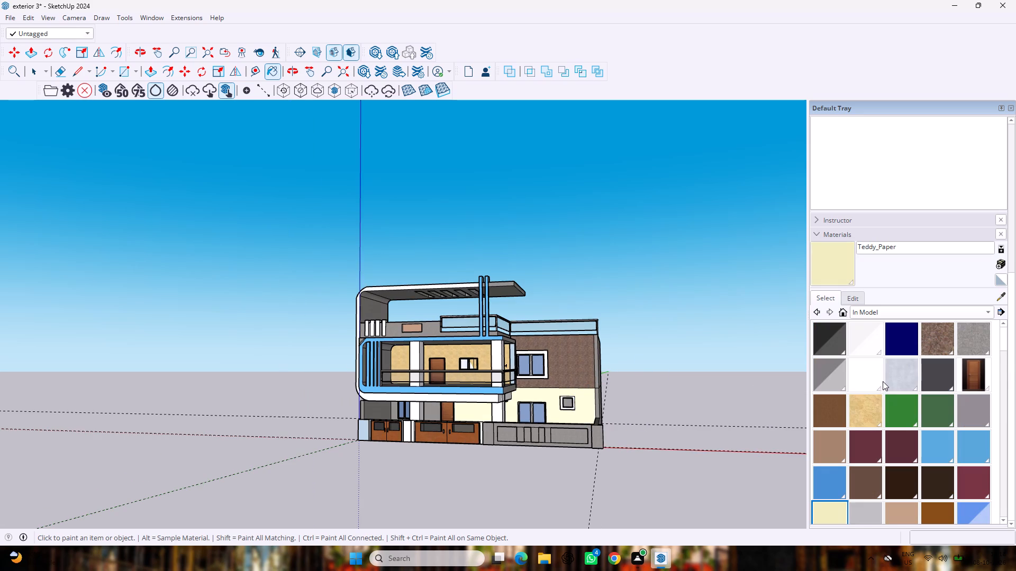
pyautogui.click(873, 377)
pyautogui.scroll(1, 757, 392)
pyautogui.moveTo(696, 390); pyautogui.dragTo(611, 400, button='middle')
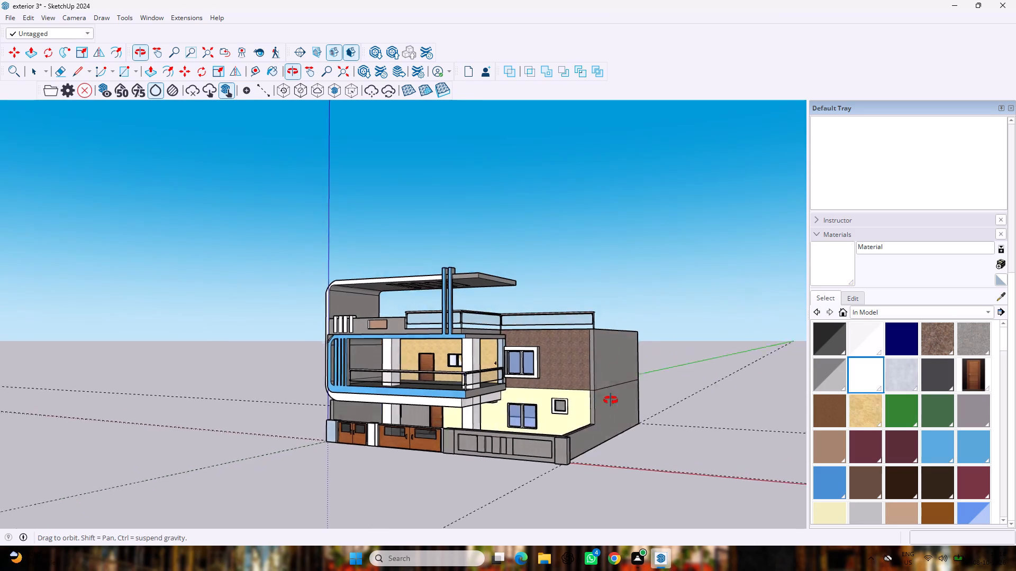
pyautogui.moveTo(611, 400); pyautogui.dragTo(556, 400, button='middle')
pyautogui.click(612, 422)
pyautogui.click(628, 353)
# Paint the three vertical strips in the middle of the front compound wall with the plain white Material.
pyautogui.moveTo(512, 422); pyautogui.dragTo(602, 418, button='middle')
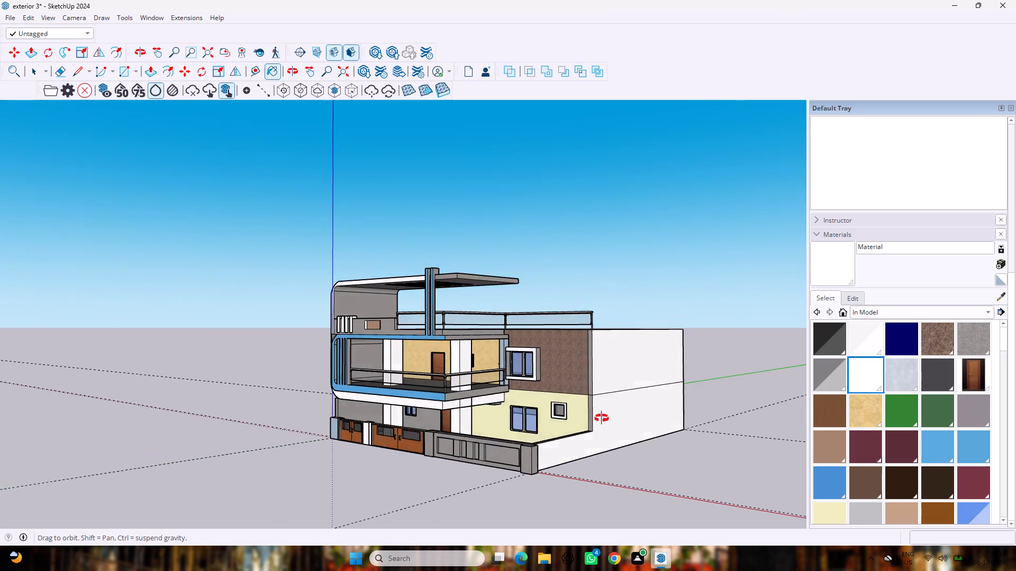
pyautogui.moveTo(602, 418); pyautogui.dragTo(676, 401, button='middle')
pyautogui.scroll(6, 569, 456)
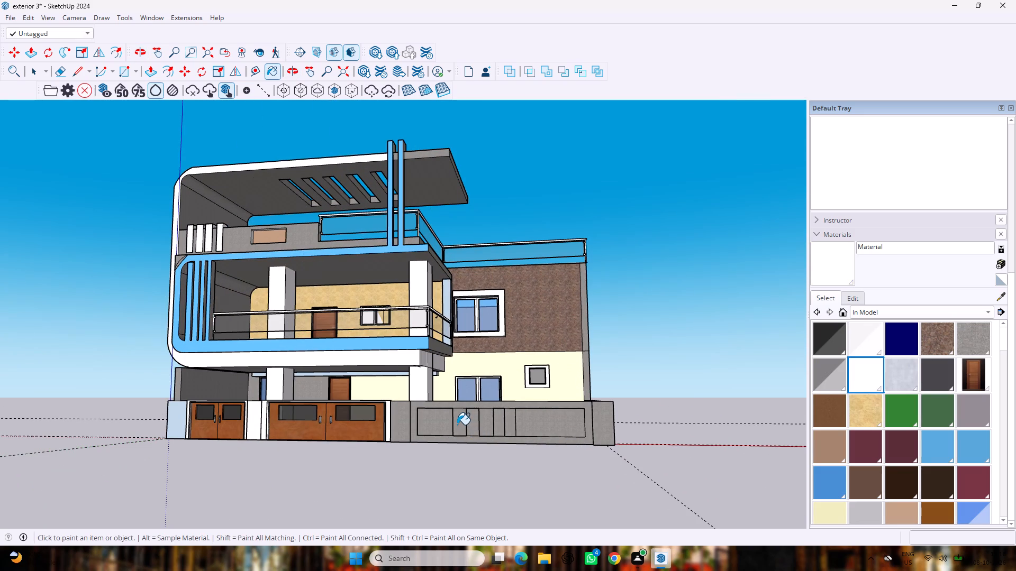
pyautogui.click(457, 425)
pyautogui.doubleClick(481, 425)
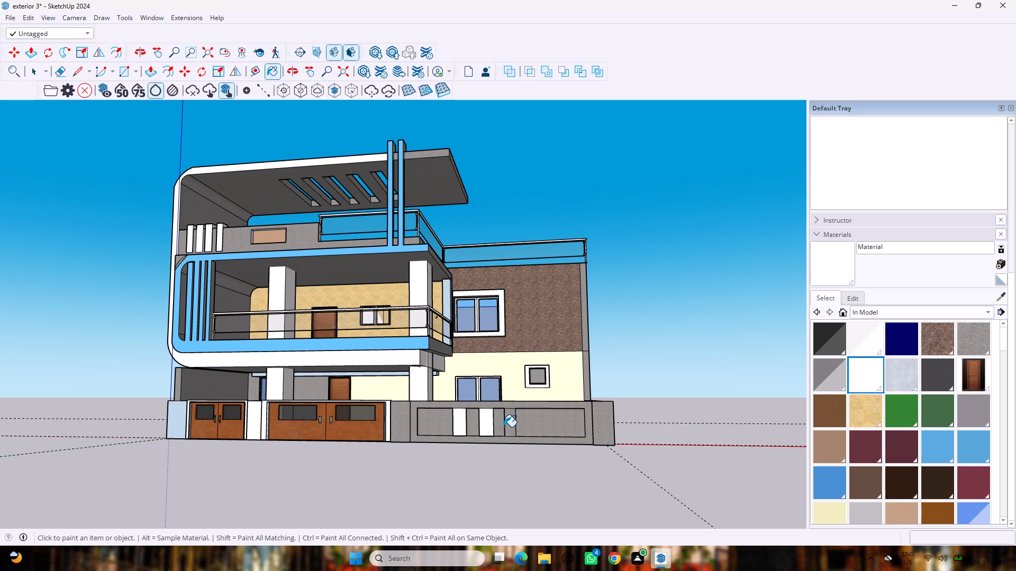
pyautogui.click(505, 427)
pyautogui.doubleClick(511, 428)
# Paint the border around the recessed panel of the front compound wall with the Kính material.
pyautogui.scroll(3, 660, 437)
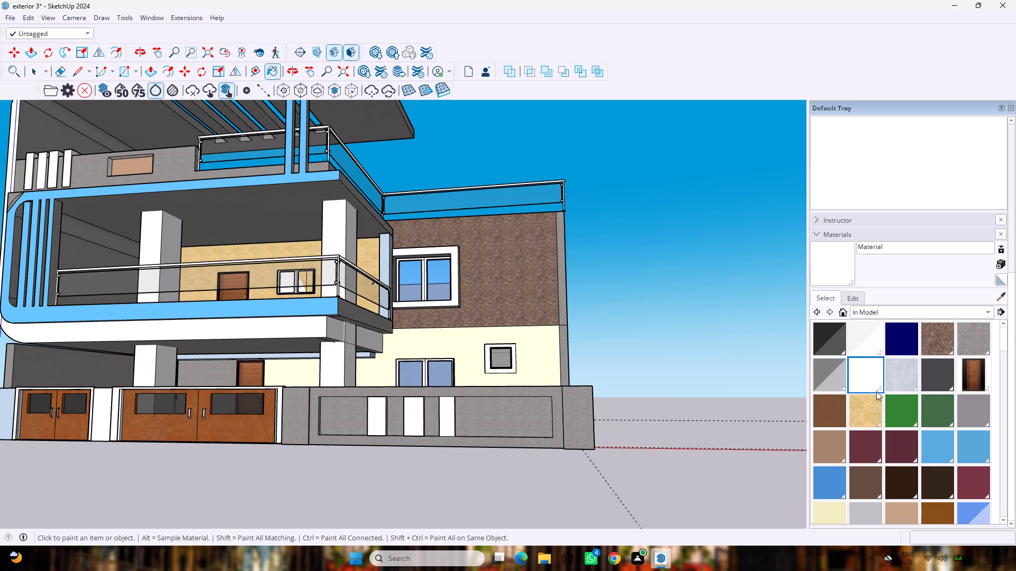
pyautogui.click(831, 388)
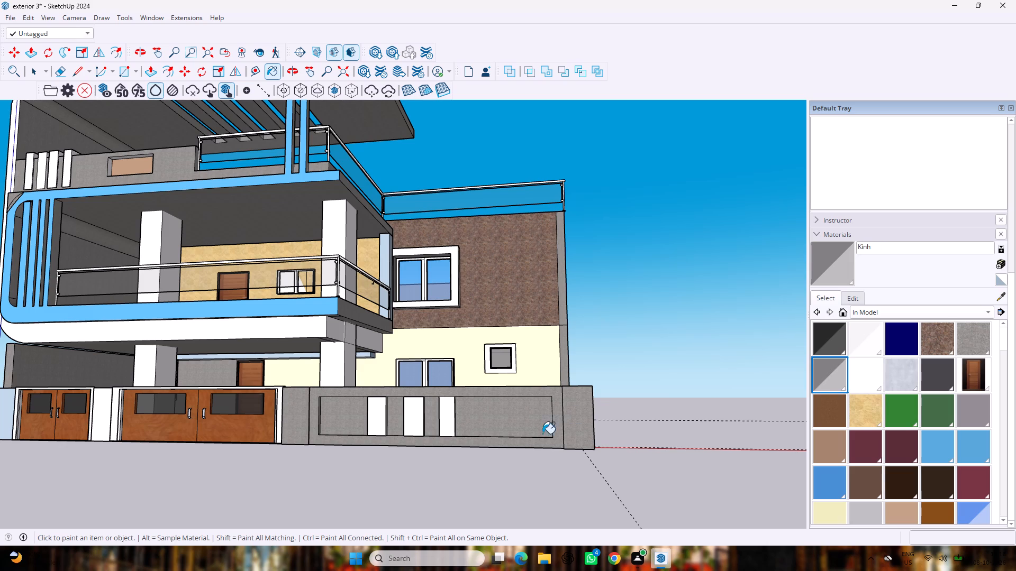
pyautogui.click(554, 444)
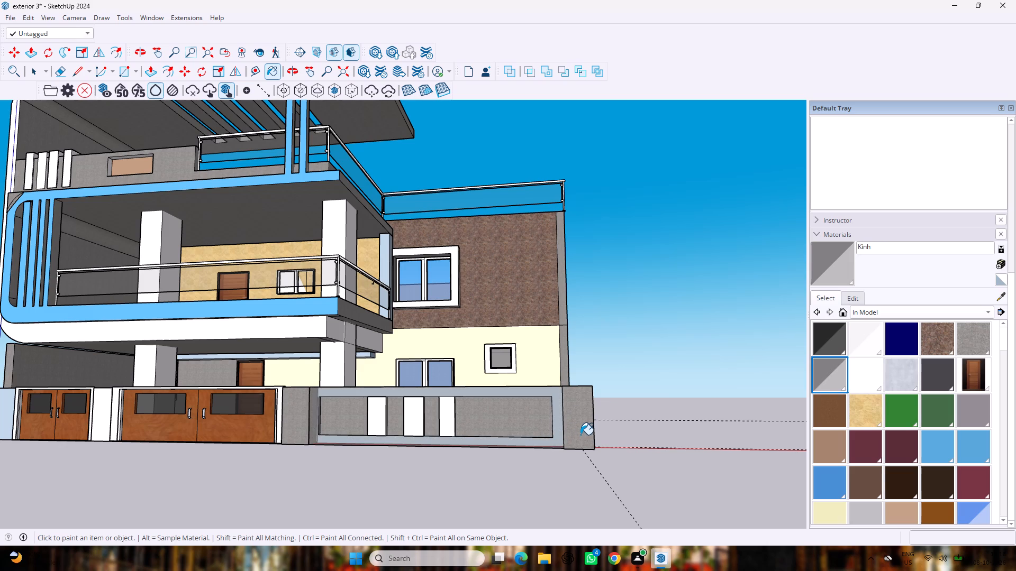
# Paint the compound wall's far end pillar and the pillar beside the large gate with the plain white Material.
pyautogui.click(864, 382)
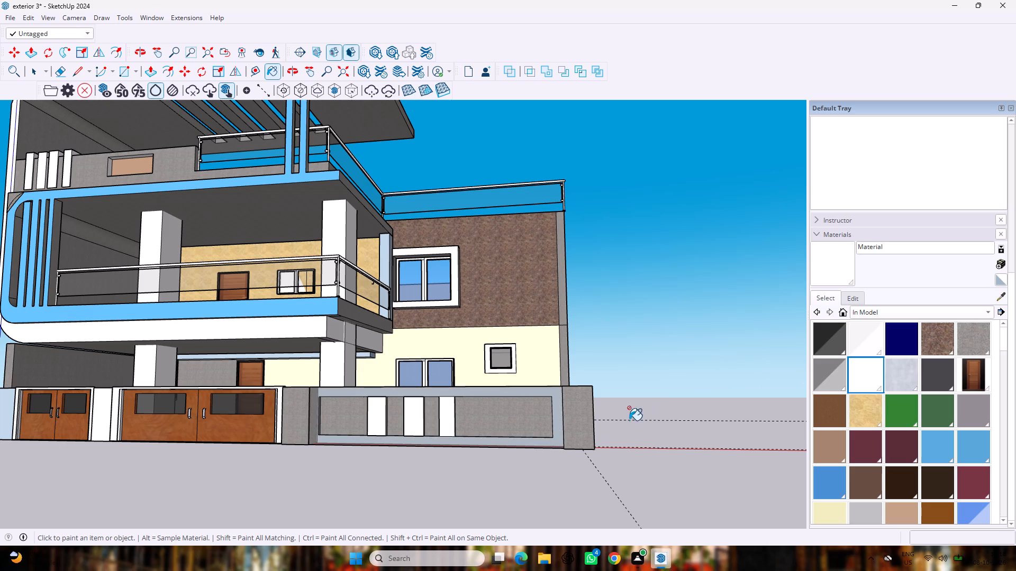
pyautogui.click(588, 432)
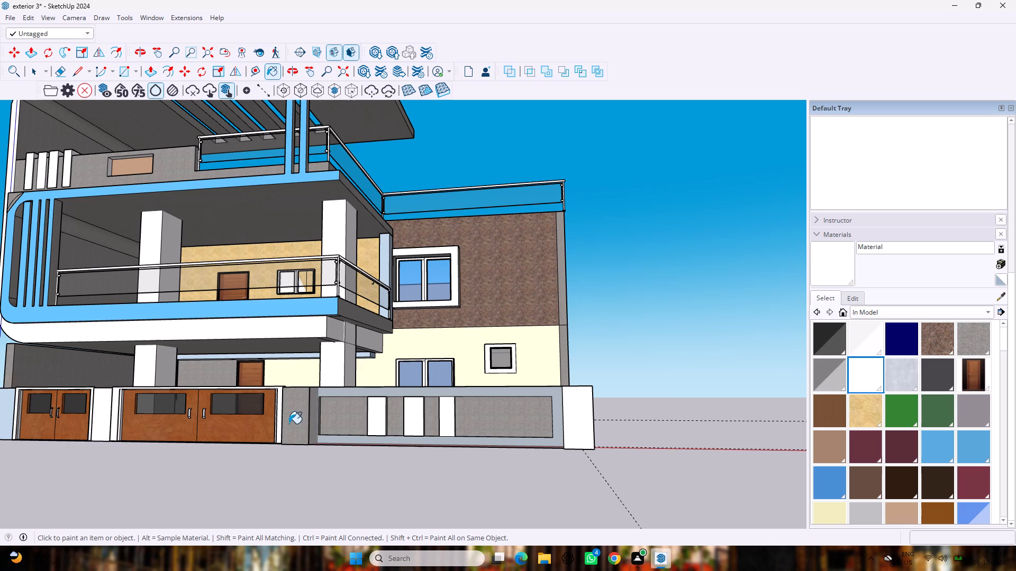
pyautogui.click(289, 423)
# Paint the inner face of the rear terrace parapet wall with the plain white Material.
pyautogui.scroll(-5, 284, 425)
pyautogui.moveTo(271, 434); pyautogui.dragTo(491, 427, button='middle')
pyautogui.scroll(-5, 491, 427)
pyautogui.moveTo(480, 425); pyautogui.dragTo(274, 487, button='middle')
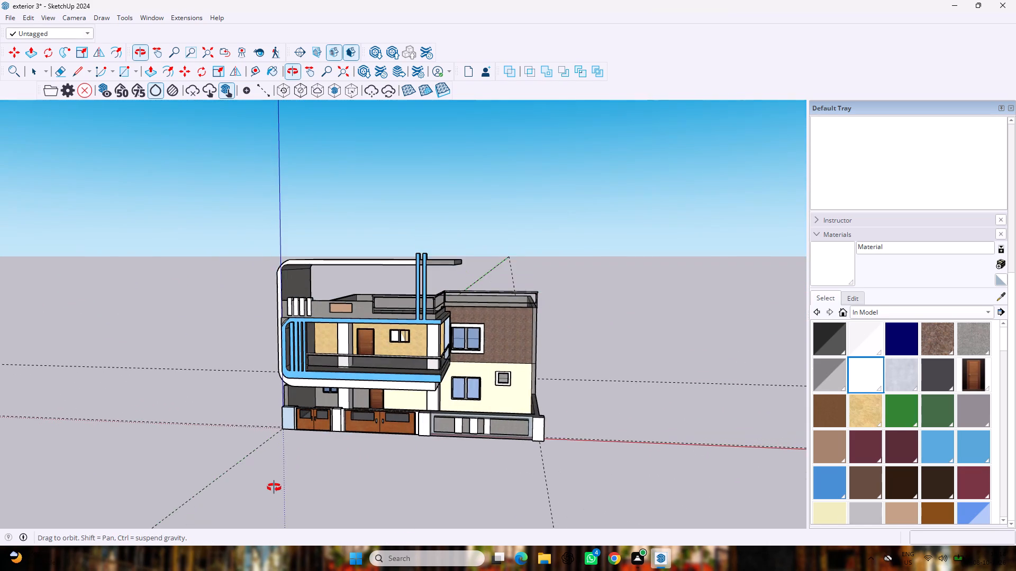
pyautogui.moveTo(274, 487); pyautogui.dragTo(273, 487, button='middle')
pyautogui.scroll(4, 442, 422)
pyautogui.moveTo(420, 363); pyautogui.dragTo(440, 452, button='middle')
pyautogui.scroll(1, 420, 363)
pyautogui.click(456, 199)
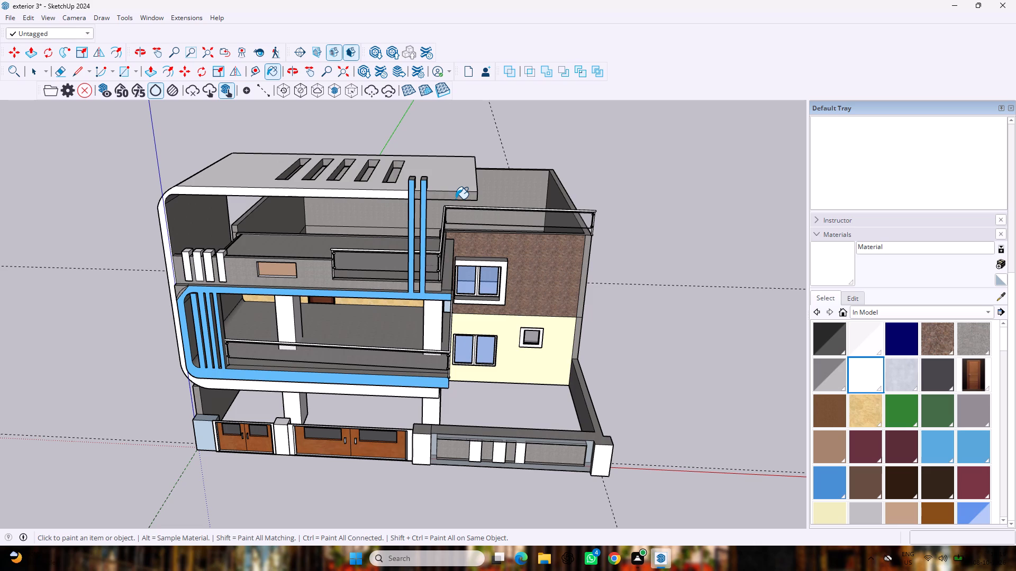
pyautogui.click(456, 202)
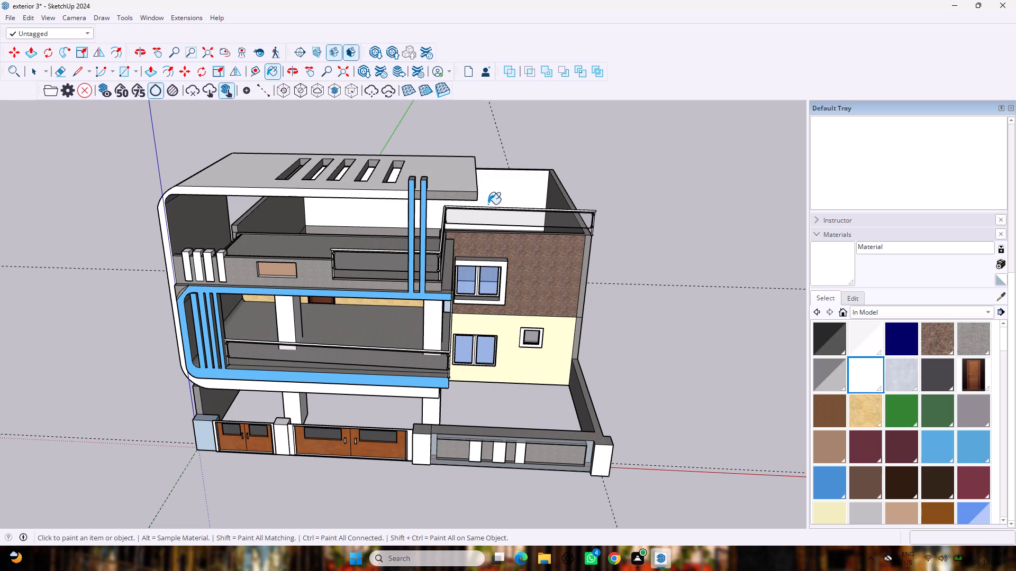
# Paint the remaining grey front and side edges of the roof slab, including between the blue fins, with the plain white Material.
pyautogui.scroll(3, 488, 204)
pyautogui.click(427, 198)
pyautogui.moveTo(511, 197); pyautogui.dragTo(282, 170, button='middle')
pyautogui.click(299, 164)
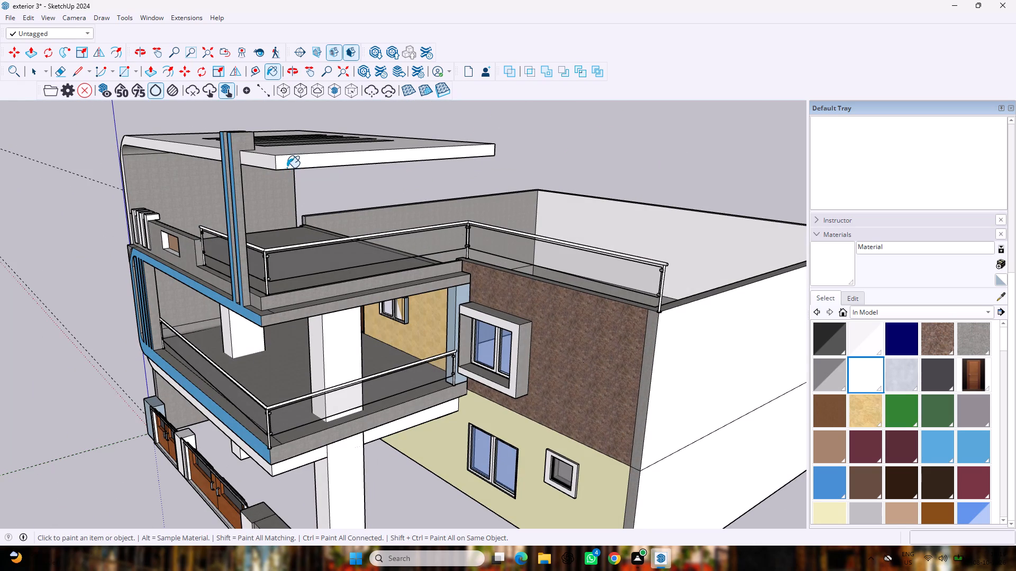
pyautogui.moveTo(304, 198); pyautogui.dragTo(532, 164, button='middle')
pyautogui.scroll(3, 480, 119)
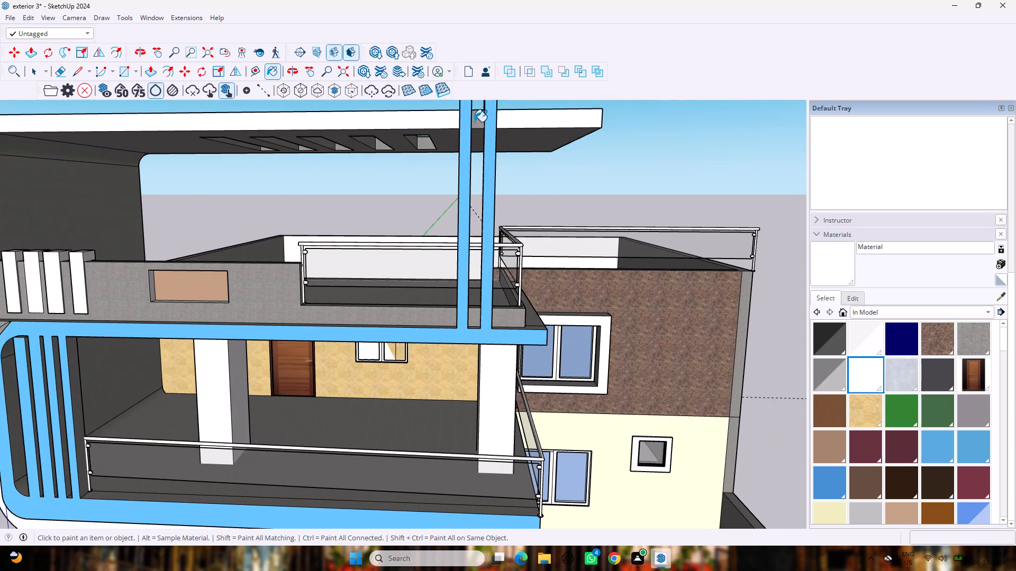
pyautogui.click(472, 124)
pyautogui.click(476, 126)
# Examine the painted front elevation, balcony and compound wall from several angles.
pyautogui.scroll(-4, 475, 126)
pyautogui.moveTo(473, 136); pyautogui.dragTo(479, 158, button='middle')
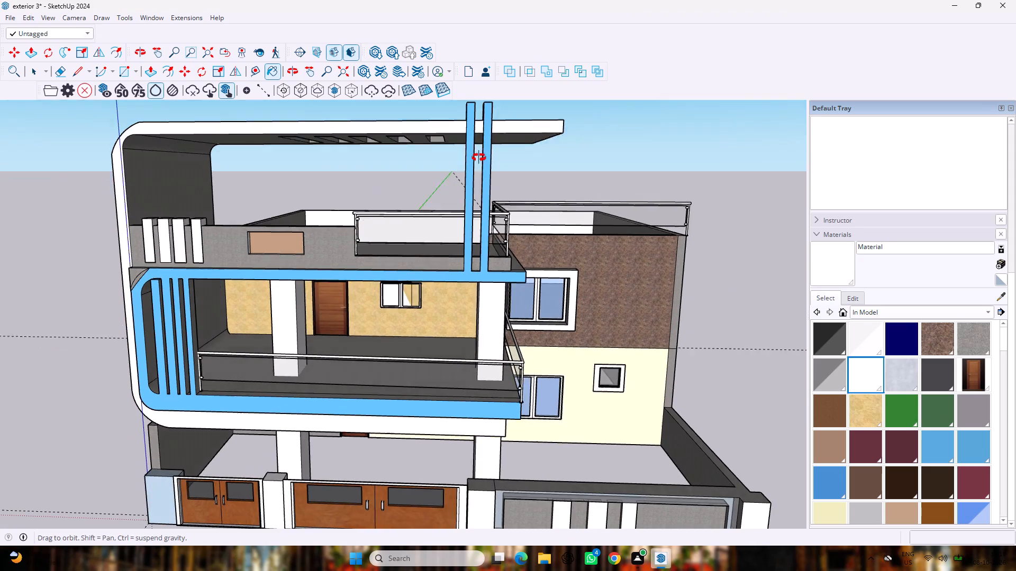
pyautogui.moveTo(479, 158); pyautogui.dragTo(482, 199, button='middle')
pyautogui.middleClick(482, 199)
pyautogui.scroll(-6, 482, 199)
pyautogui.scroll(1, 439, 257)
pyautogui.moveTo(439, 257); pyautogui.dragTo(352, 191, button='middle')
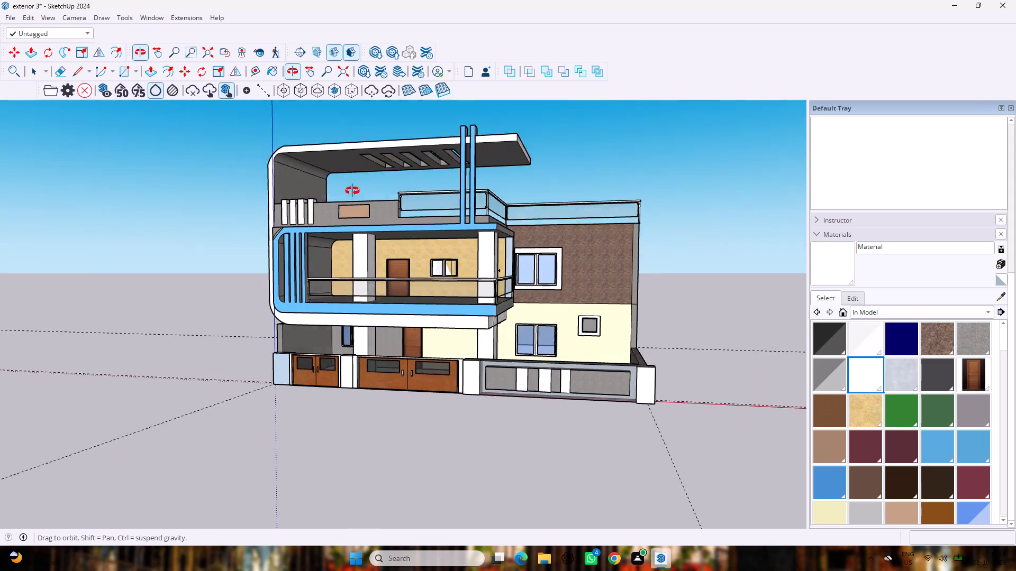
pyautogui.moveTo(352, 191); pyautogui.dragTo(448, 203, button='middle')
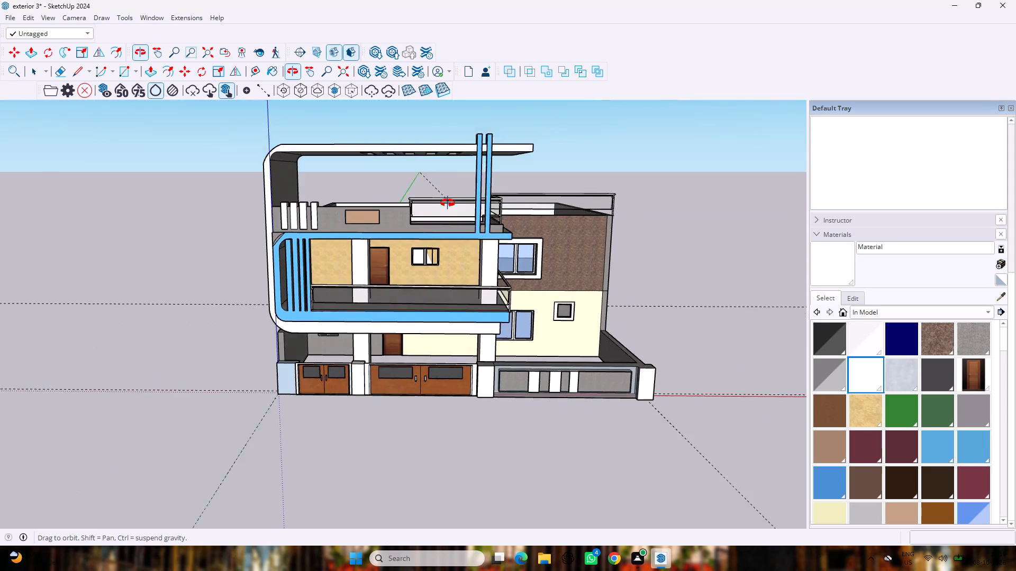
pyautogui.moveTo(448, 203); pyautogui.dragTo(430, 255, button='middle')
pyautogui.scroll(5, 427, 254)
pyautogui.moveTo(427, 250); pyautogui.dragTo(561, 205, button='middle')
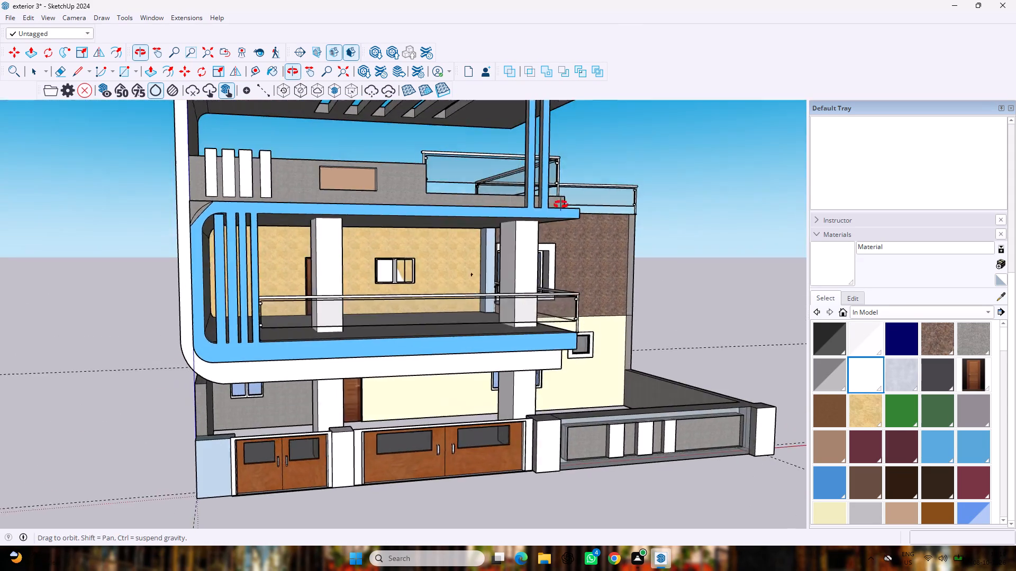
pyautogui.moveTo(561, 205); pyautogui.dragTo(593, 231, button='middle')
pyautogui.scroll(-5, 593, 231)
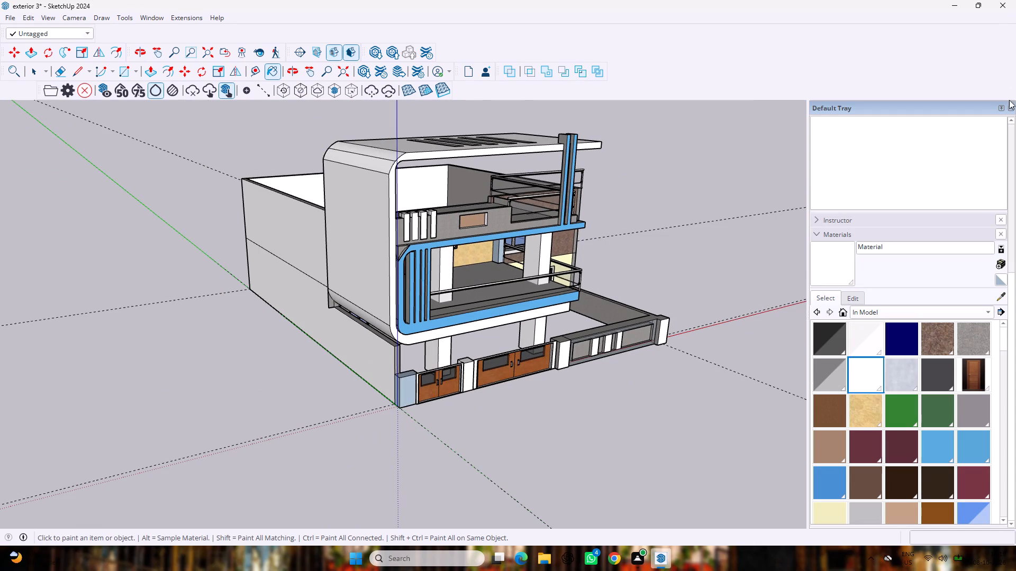
# Close the Default Tray and leave the paint tool.
pyautogui.click(1012, 110)
pyautogui.scroll(5, 514, 145)
pyautogui.moveTo(507, 158); pyautogui.dragTo(507, 156, button='middle')
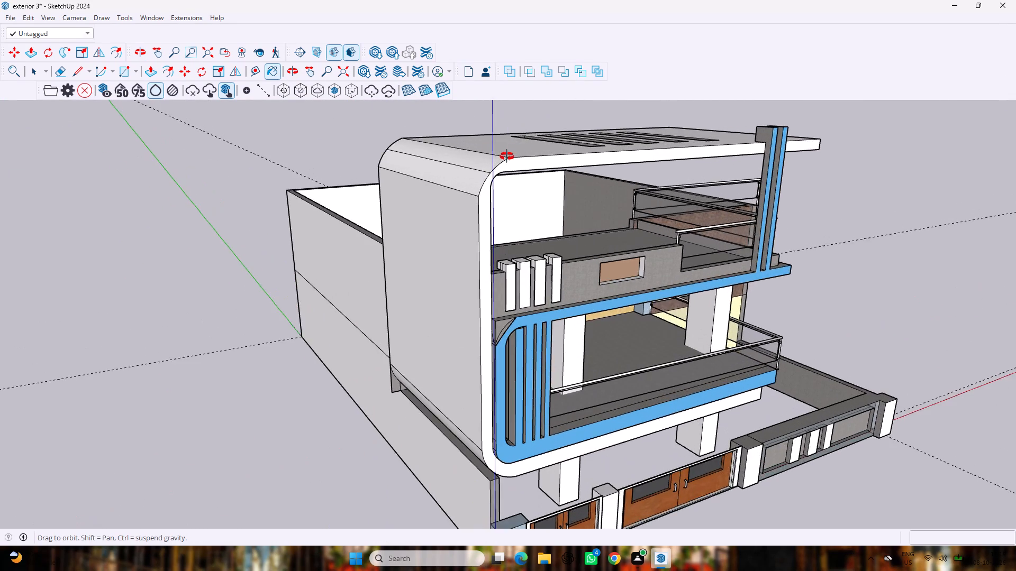
pyautogui.moveTo(507, 156); pyautogui.dragTo(400, 98, button='middle')
pyautogui.middleClick(400, 98)
pyautogui.scroll(-6, 398, 100)
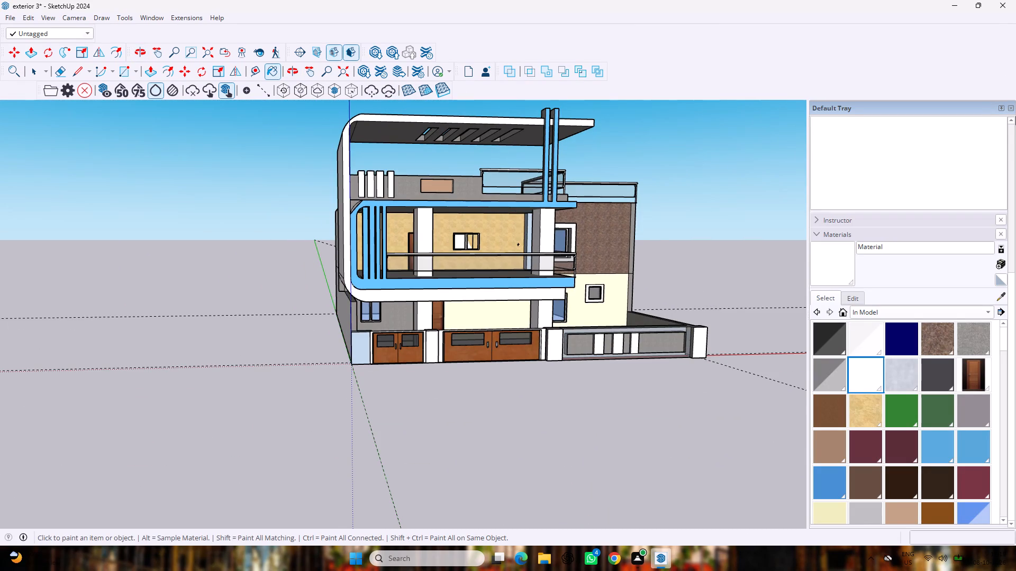
pyautogui.click(1009, 104)
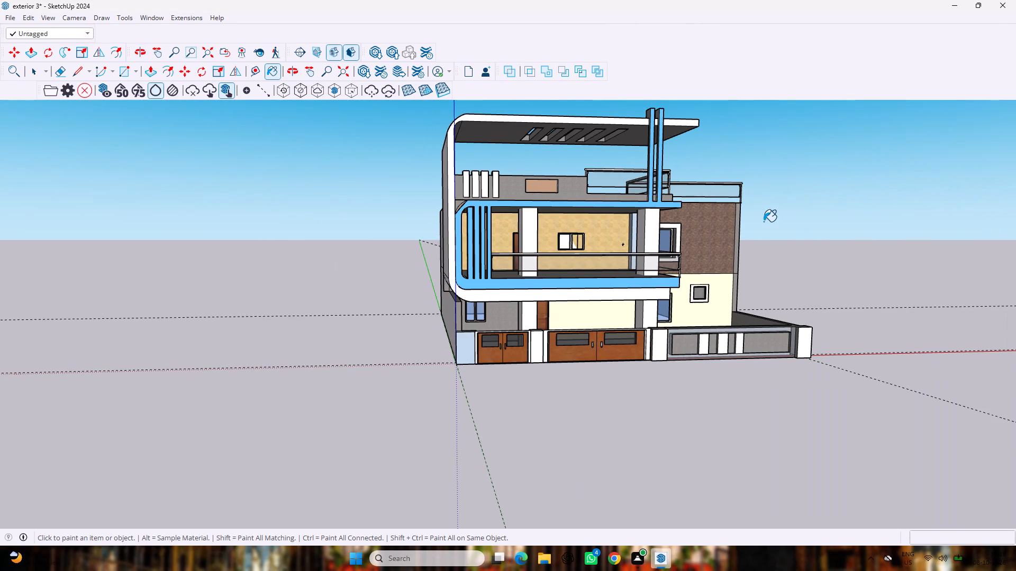
pyautogui.press('space')
# Erase the dashed guide lines on the ground around the house.
pyautogui.scroll(-4, 766, 254)
pyautogui.moveTo(762, 253); pyautogui.dragTo(765, 262, button='middle')
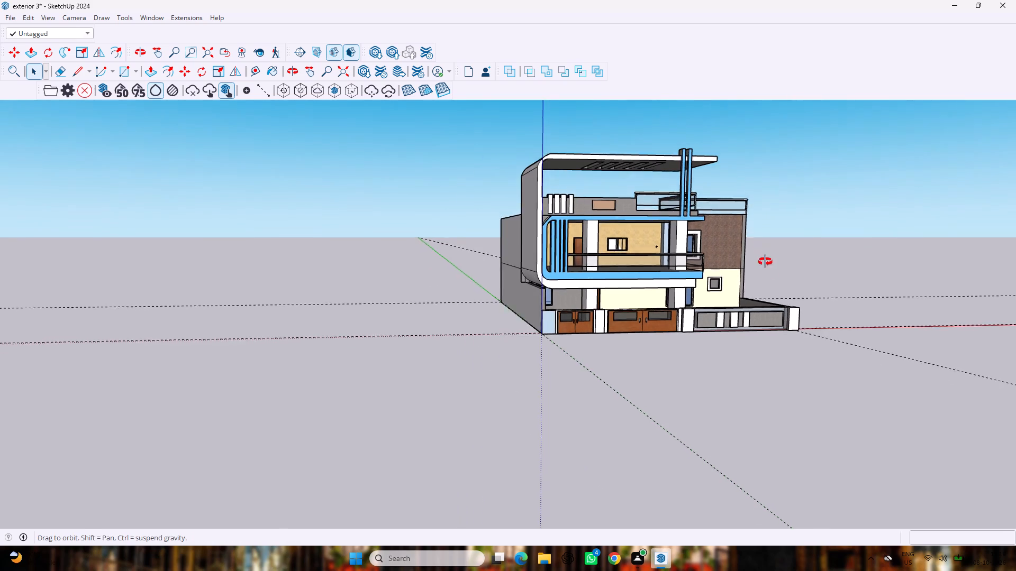
pyautogui.moveTo(765, 262); pyautogui.dragTo(775, 353, button='middle')
pyautogui.scroll(-1, 707, 313)
pyautogui.scroll(5, 668, 301)
pyautogui.scroll(-2, 659, 263)
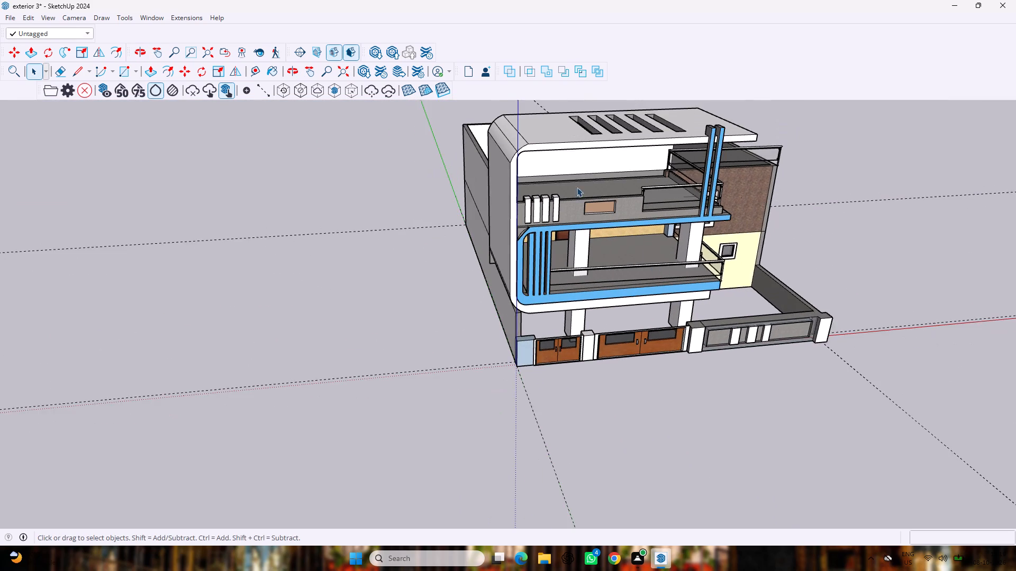
pyautogui.scroll(-1, 532, 156)
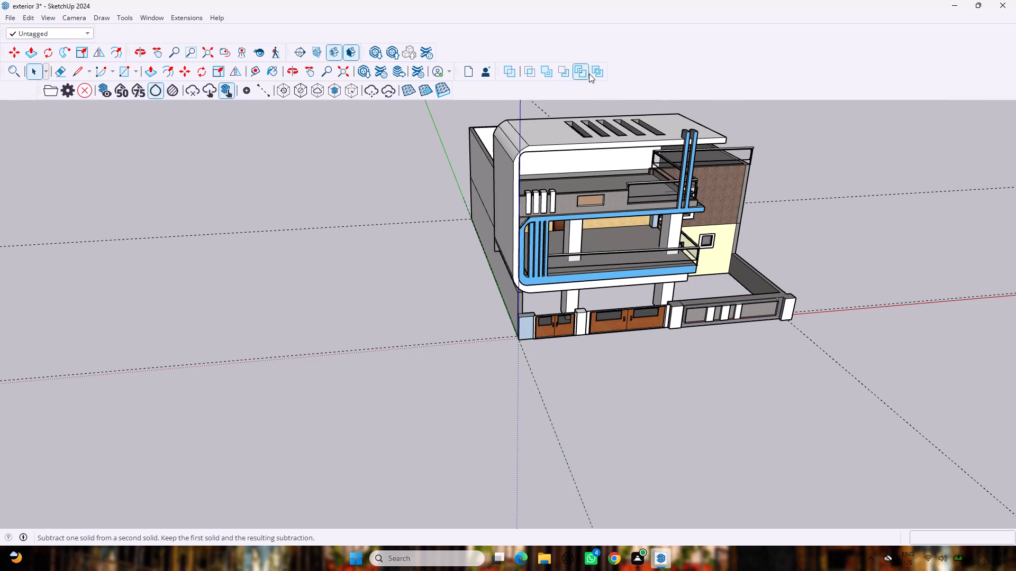
pyautogui.moveTo(632, 208); pyautogui.dragTo(627, 173, button='middle')
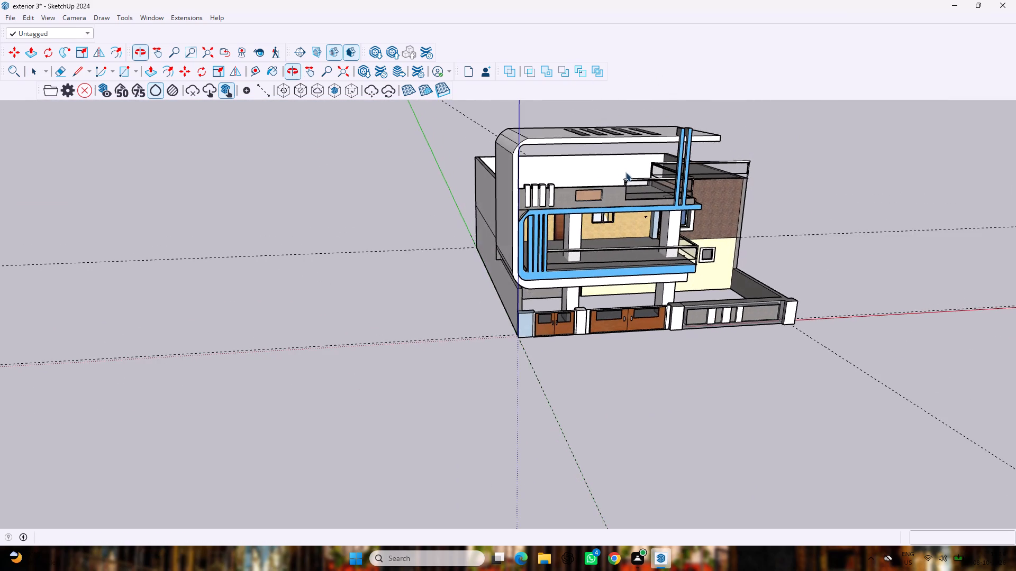
pyautogui.scroll(3, 622, 168)
pyautogui.scroll(-4, 621, 156)
pyautogui.moveTo(550, 177); pyautogui.dragTo(570, 170, button='middle')
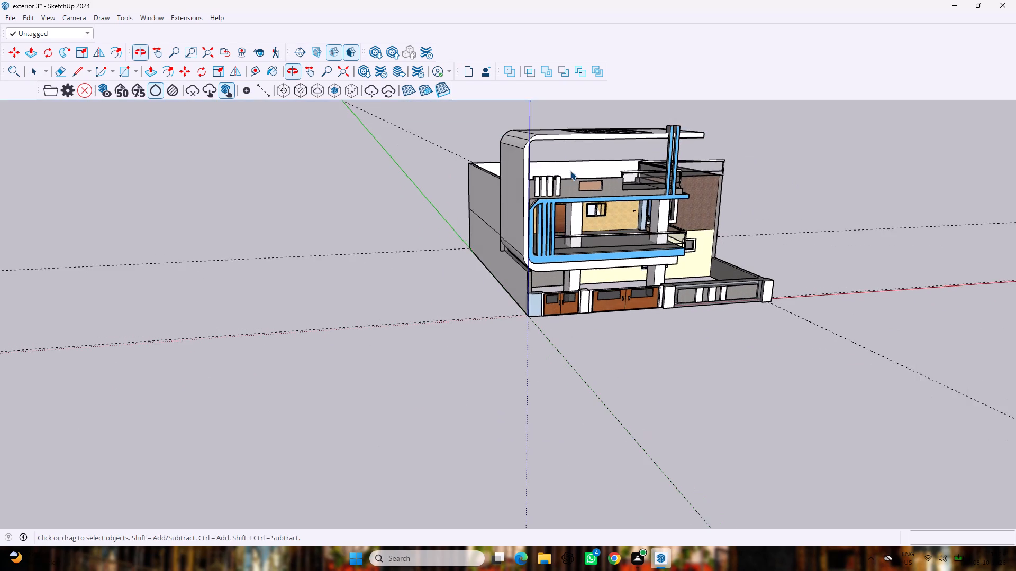
pyautogui.press('e')
pyautogui.moveTo(347, 243); pyautogui.dragTo(439, 388)
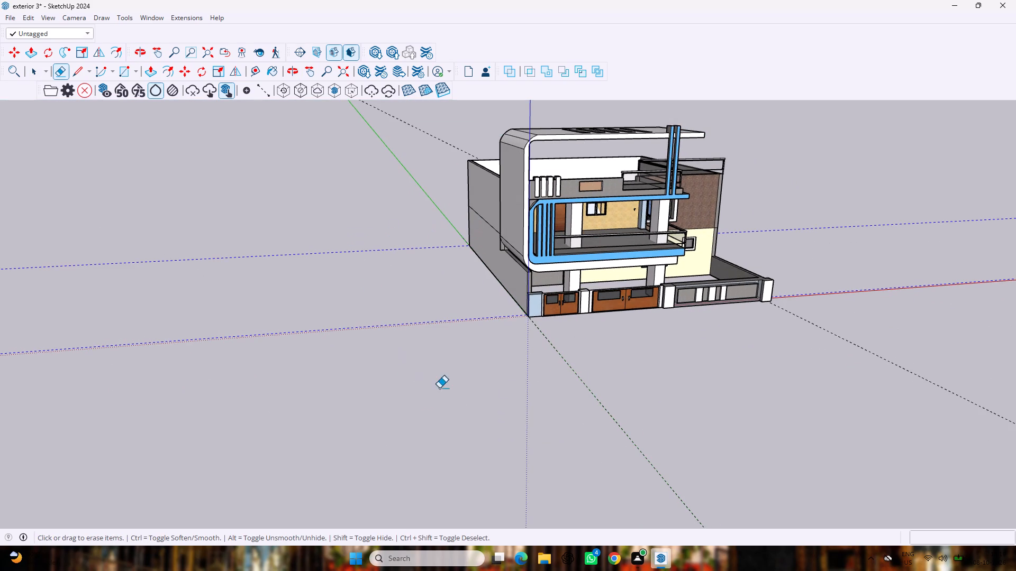
pyautogui.moveTo(439, 388); pyautogui.dragTo(828, 213)
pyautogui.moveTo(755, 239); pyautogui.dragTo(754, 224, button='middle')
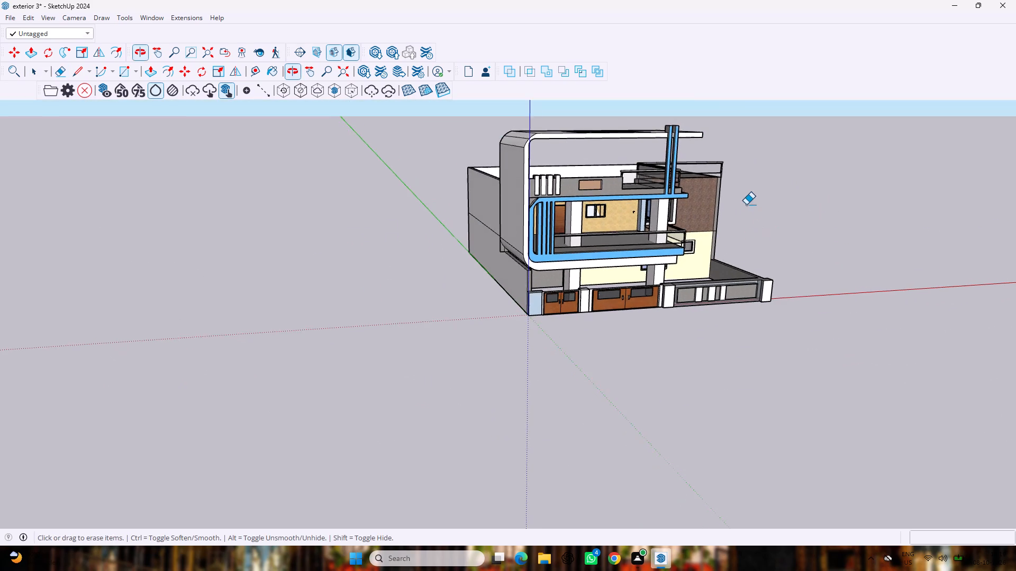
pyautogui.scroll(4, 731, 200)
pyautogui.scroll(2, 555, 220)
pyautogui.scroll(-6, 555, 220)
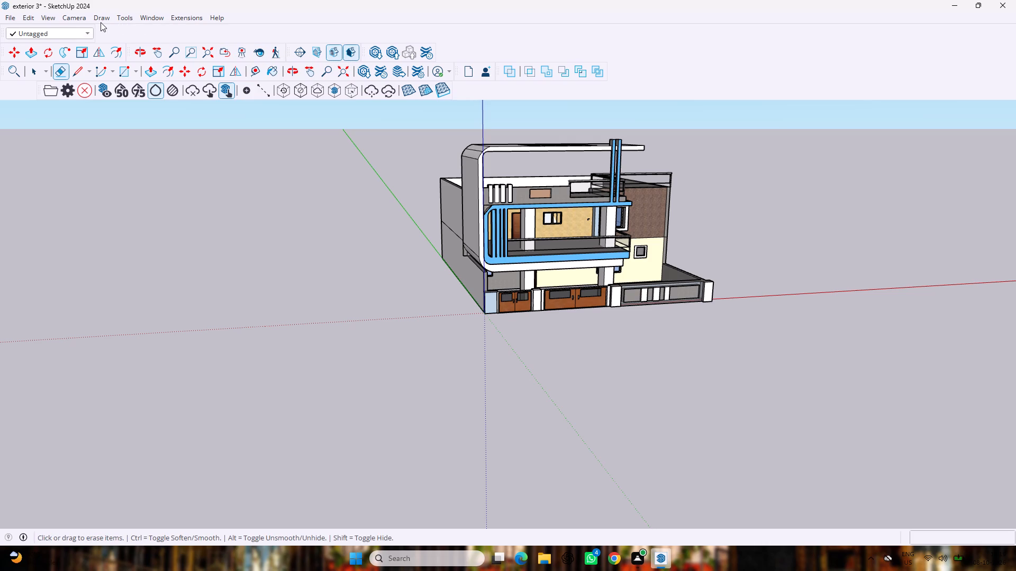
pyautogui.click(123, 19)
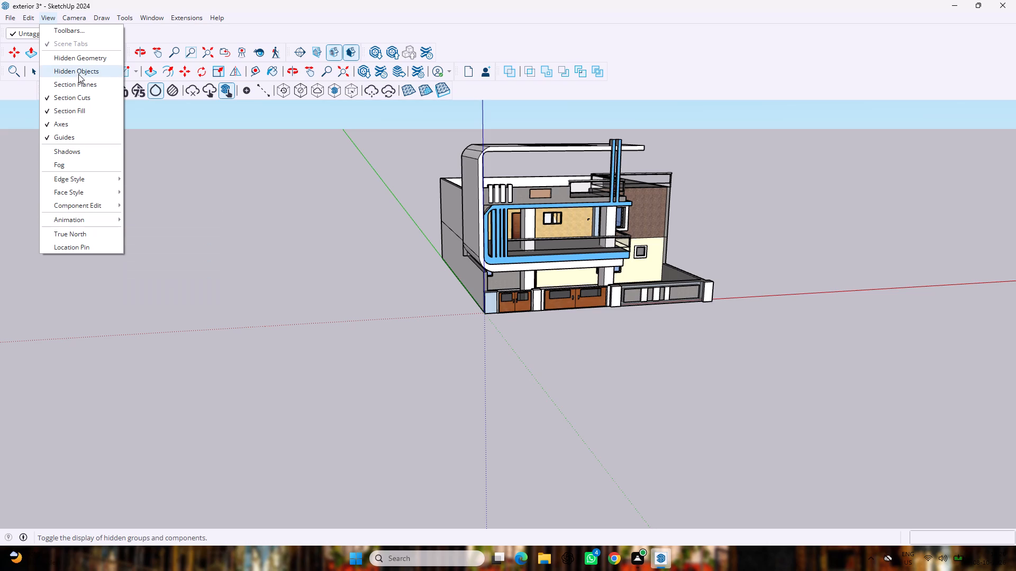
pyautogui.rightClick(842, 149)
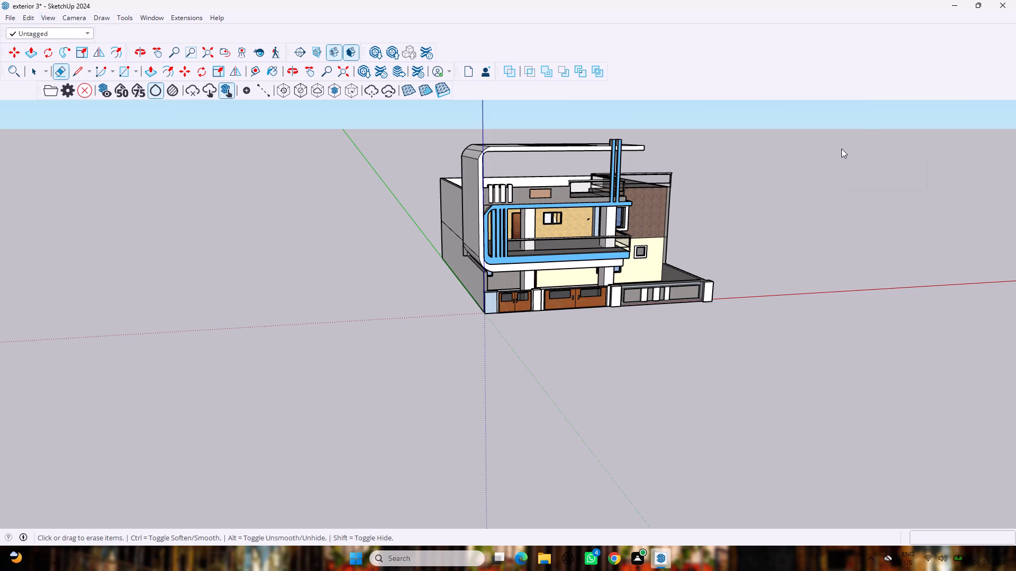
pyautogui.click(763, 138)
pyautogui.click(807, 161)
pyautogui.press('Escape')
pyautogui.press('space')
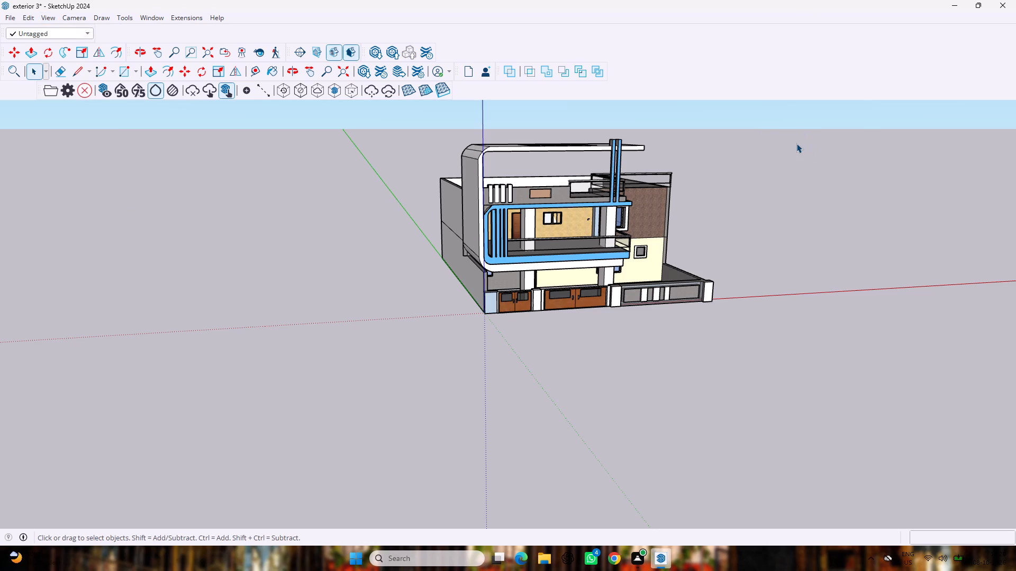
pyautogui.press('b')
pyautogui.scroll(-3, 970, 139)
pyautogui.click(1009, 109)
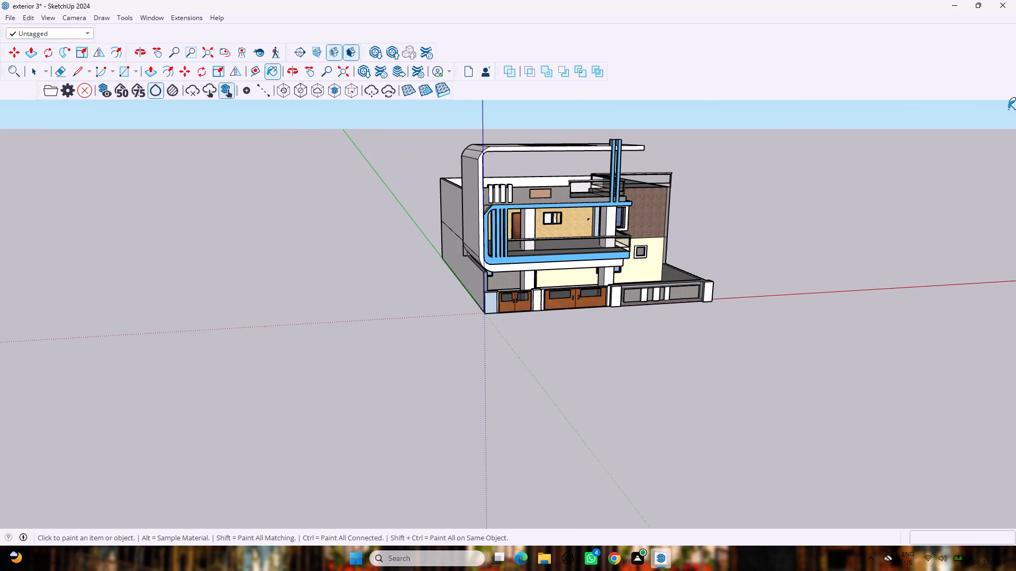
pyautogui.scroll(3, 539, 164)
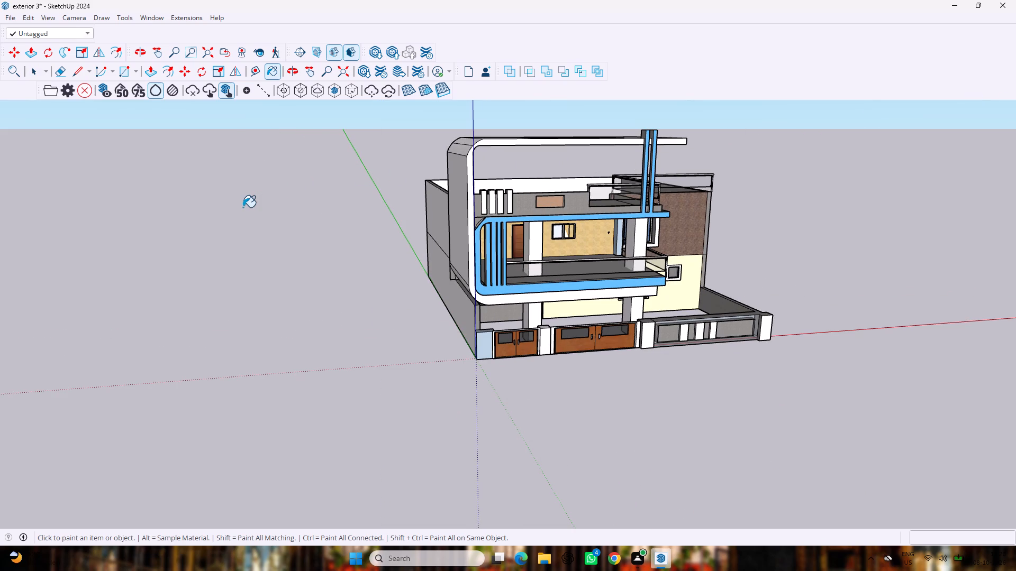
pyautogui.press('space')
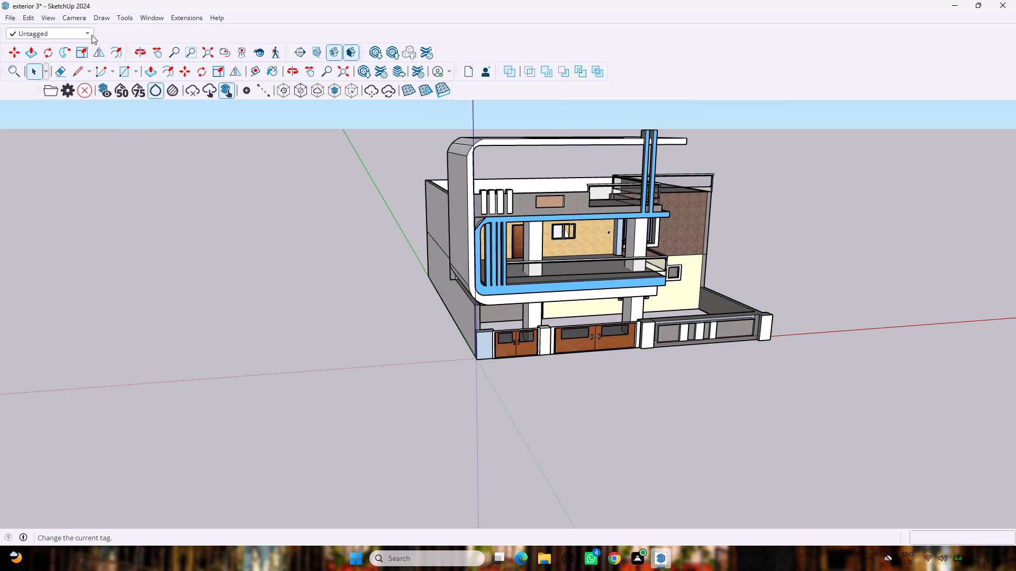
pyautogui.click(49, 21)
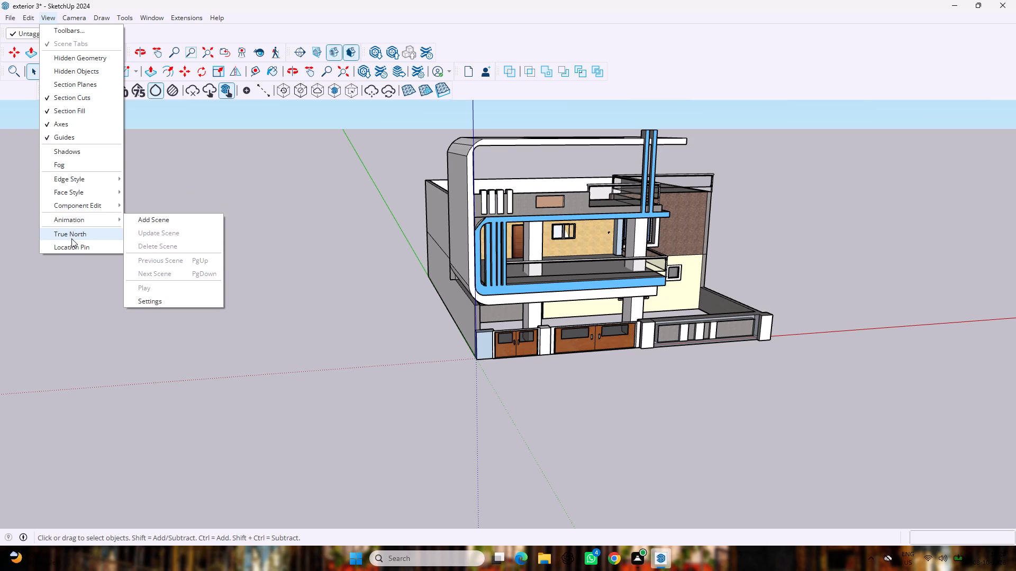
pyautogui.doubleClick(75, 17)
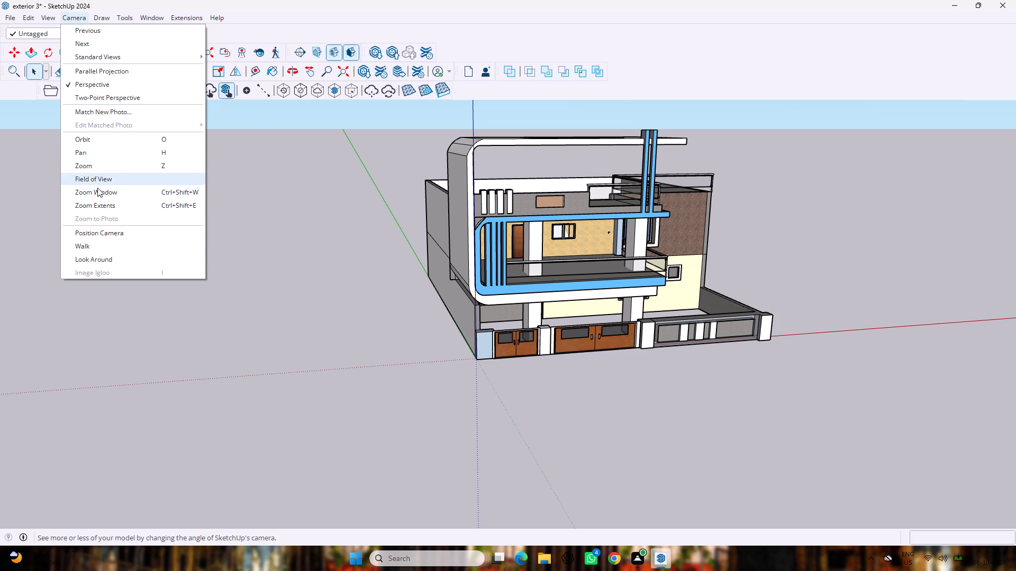
# Place the camera on the ground in front of the house with Position Camera and examine the front elevation.
pyautogui.click(97, 235)
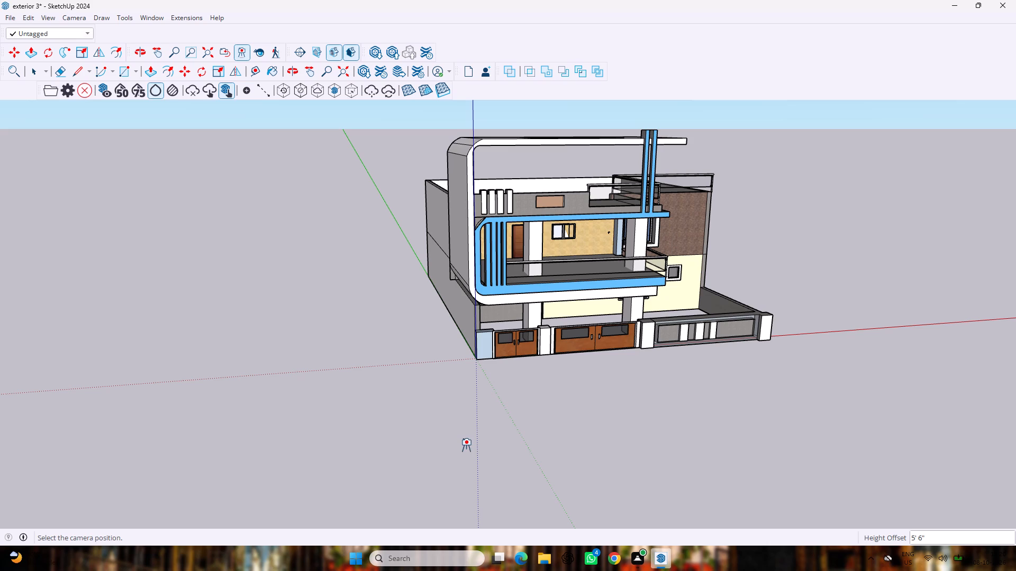
pyautogui.click(471, 471)
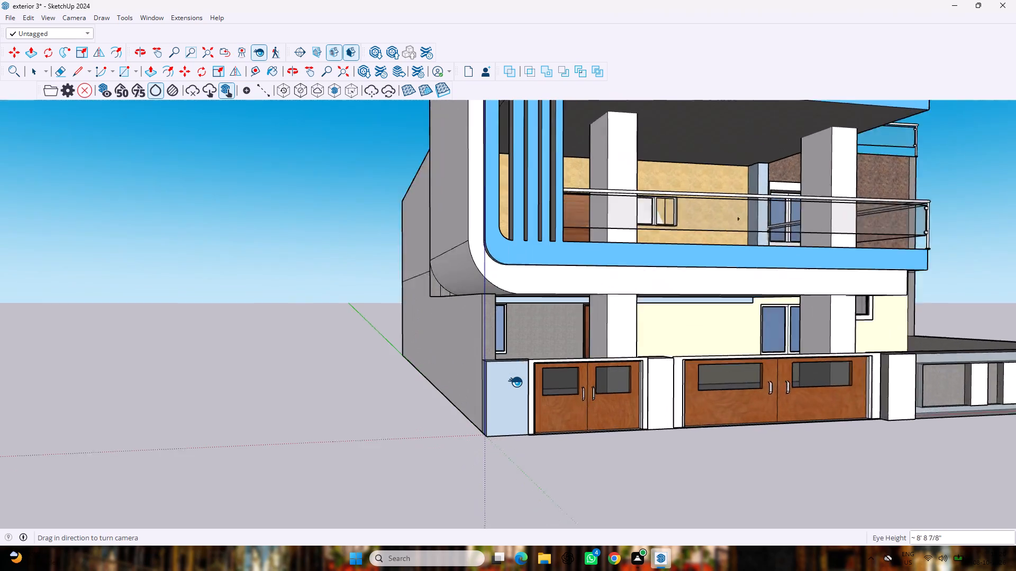
pyautogui.scroll(-13, 515, 382)
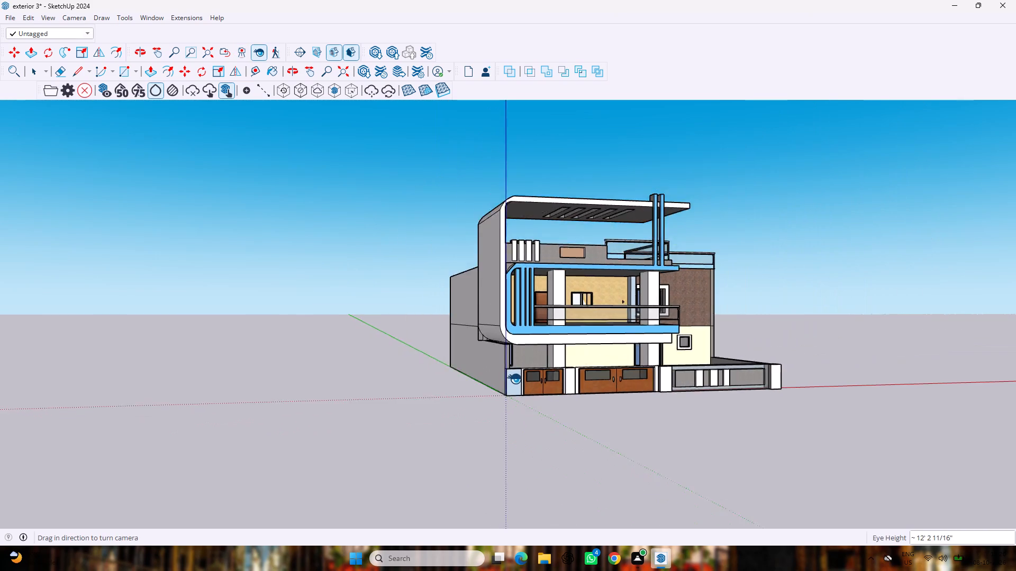
pyautogui.scroll(-3, 514, 379)
pyautogui.scroll(2, 512, 378)
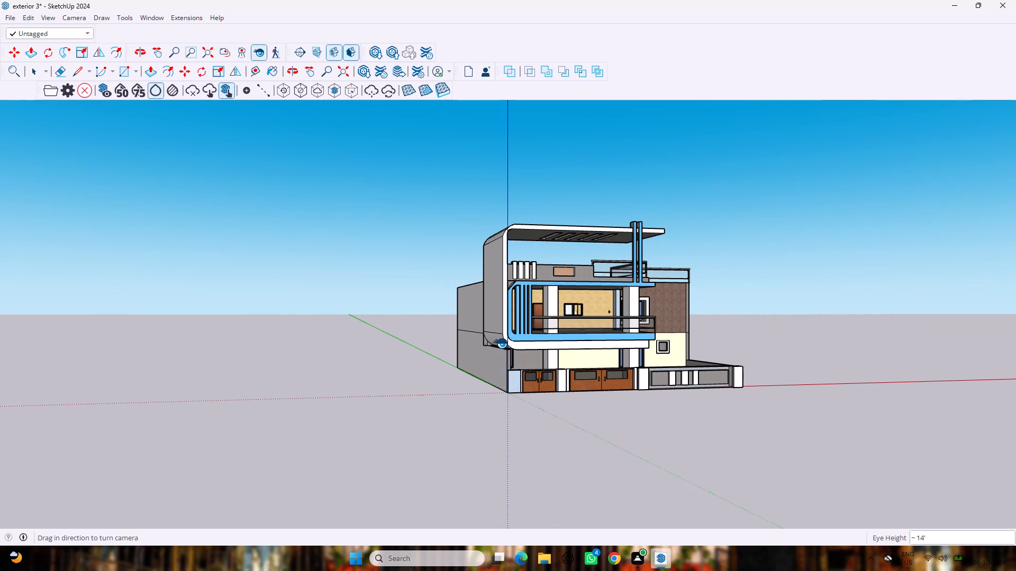
pyautogui.press('space')
pyautogui.scroll(-4, 490, 346)
pyautogui.moveTo(486, 346); pyautogui.dragTo(493, 422, button='middle')
pyautogui.scroll(-1, 493, 420)
pyautogui.scroll(3, 489, 380)
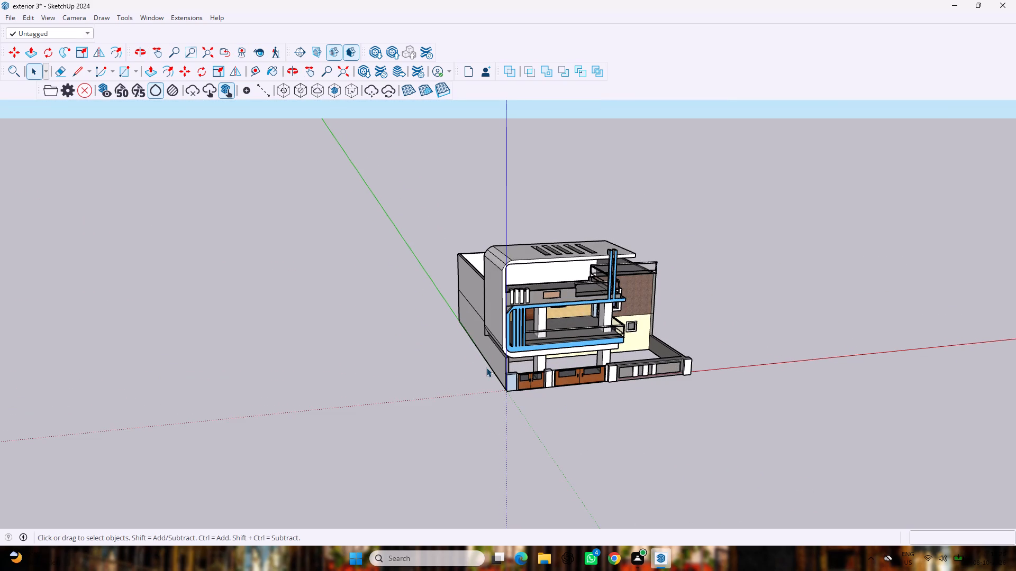
# Search the available tools and commands for "scene".
pyautogui.click(70, 16)
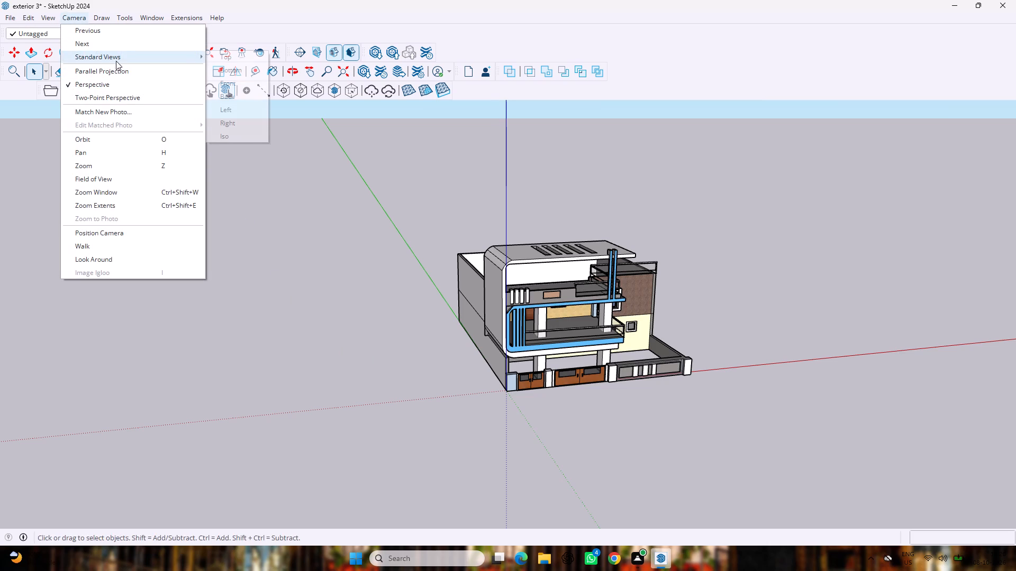
pyautogui.click(237, 199)
pyautogui.click(7, 69)
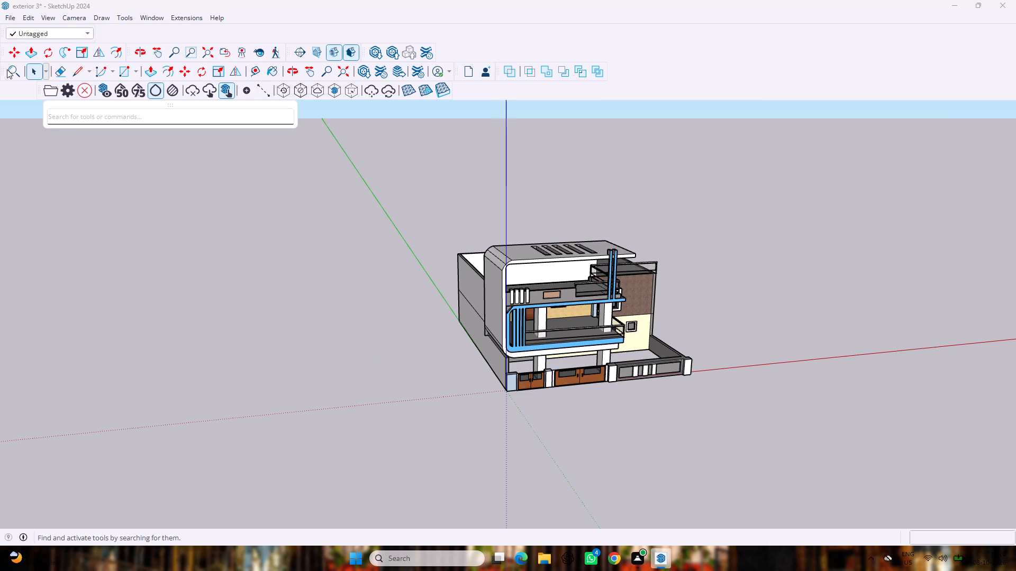
pyautogui.write('sce')
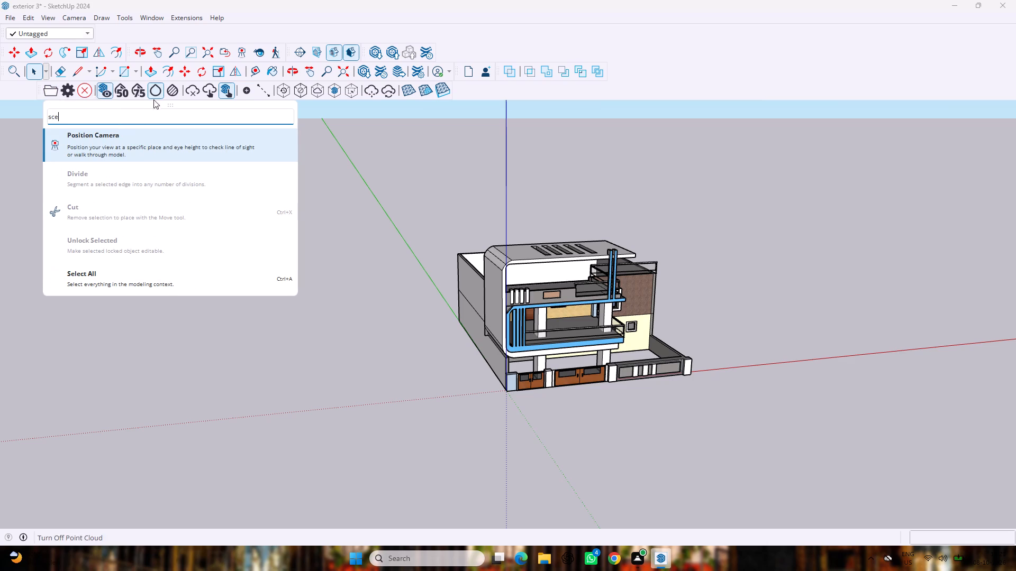
pyautogui.press('n')
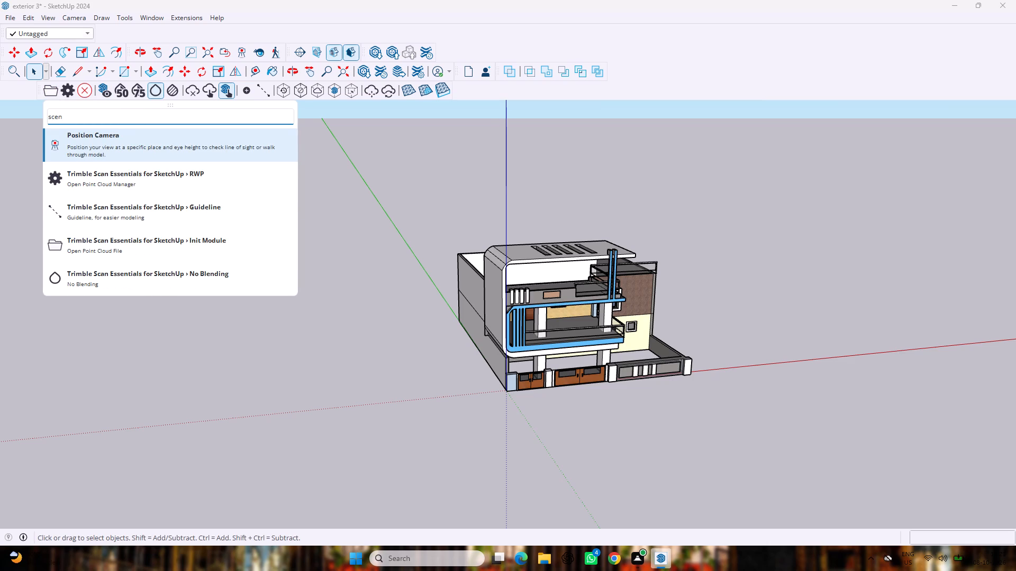
pyautogui.press('e')
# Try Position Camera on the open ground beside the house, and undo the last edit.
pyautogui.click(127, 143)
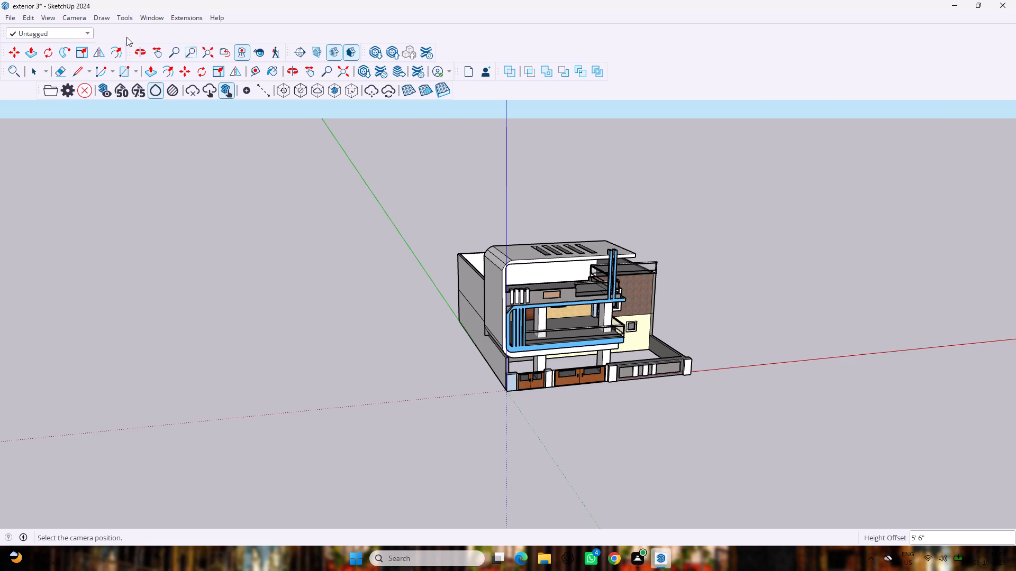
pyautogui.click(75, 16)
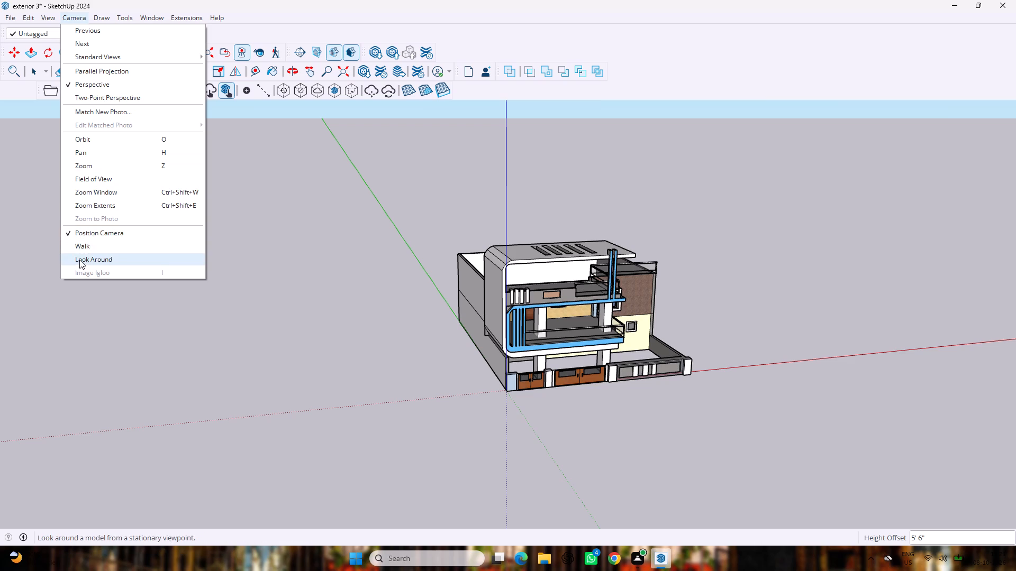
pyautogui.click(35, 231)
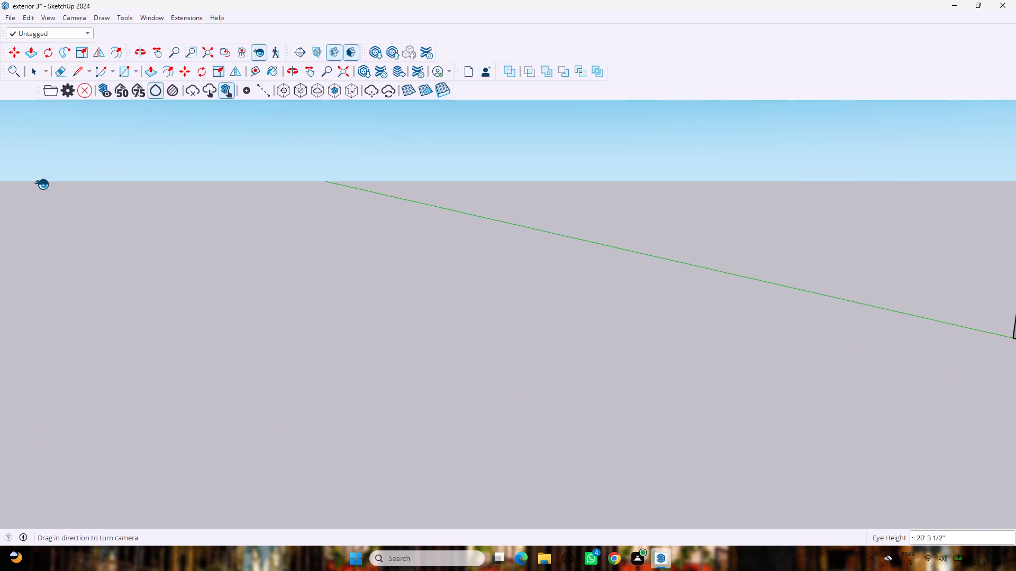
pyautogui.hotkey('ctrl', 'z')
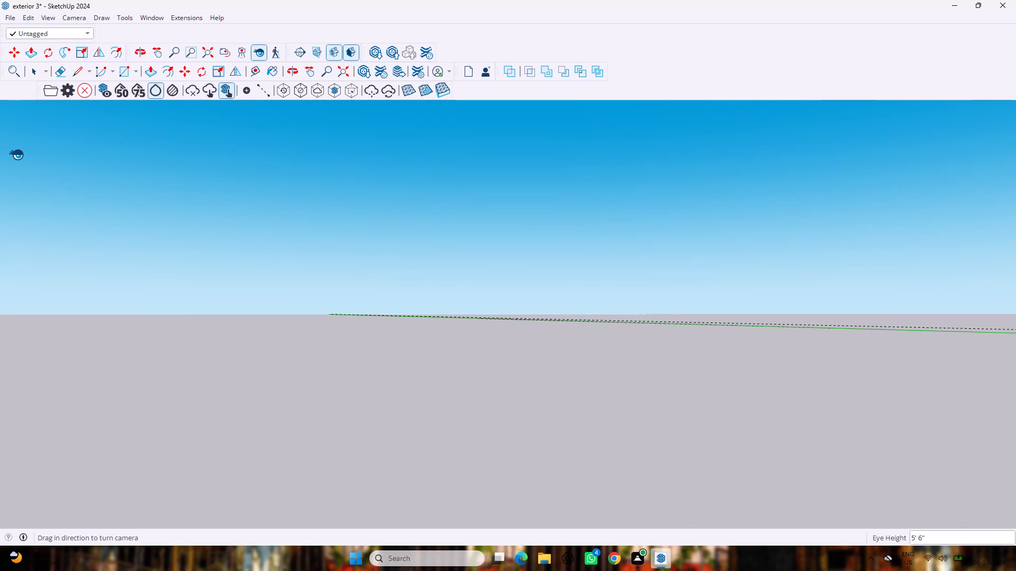
# Use the Walk tool to turn and move the view from the open ground back to the house.
pyautogui.scroll(-20, 14, 138)
pyautogui.scroll(-5, 14, 138)
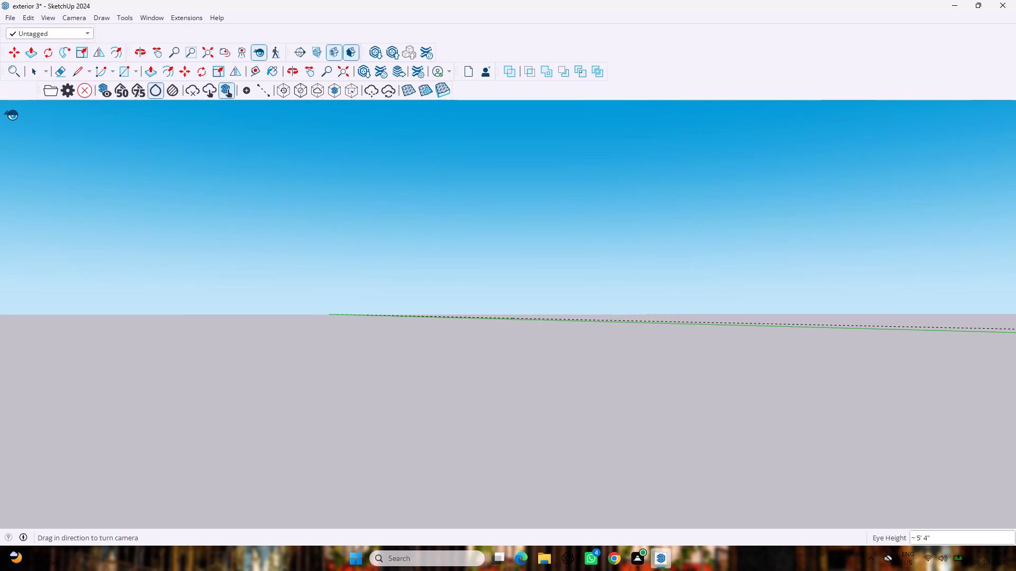
pyautogui.scroll(-20, 11, 115)
pyautogui.scroll(-20, 11, 115)
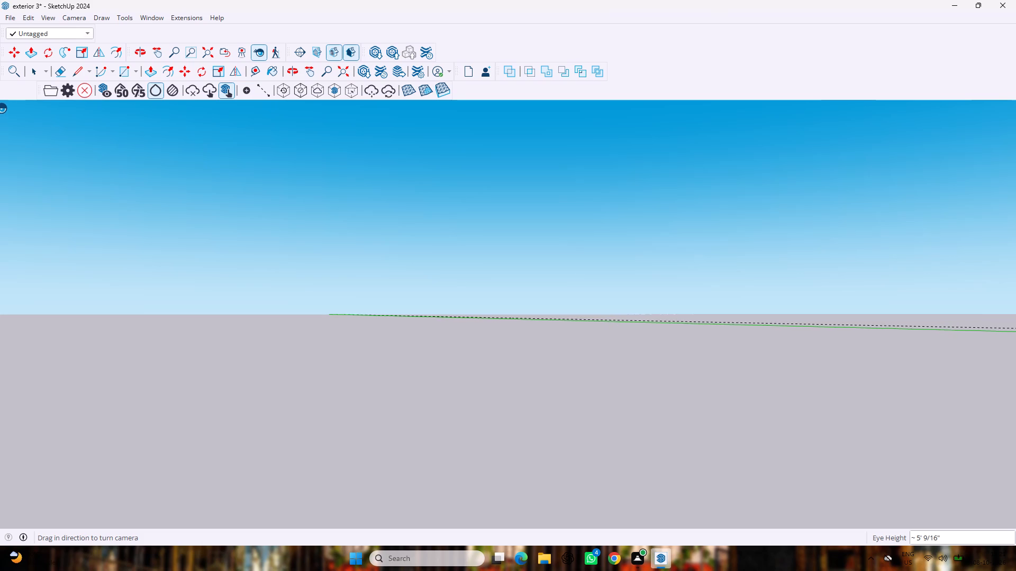
pyautogui.scroll(-4, 0, 108)
pyautogui.scroll(10, 0, 110)
pyautogui.scroll(-19, 0, 108)
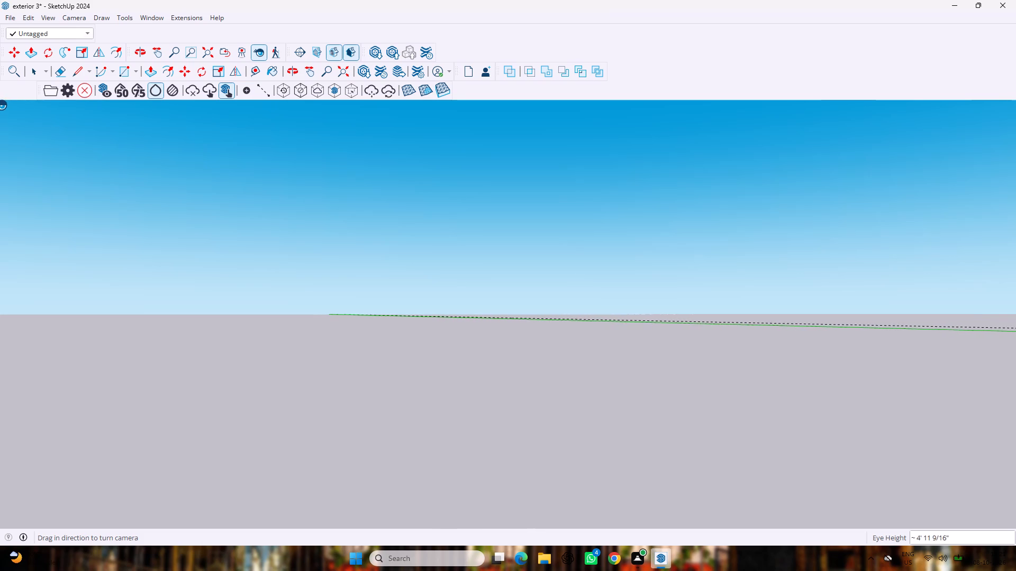
pyautogui.scroll(-20, 0, 105)
pyautogui.scroll(-20, 0, 105)
pyautogui.scroll(-1, 0, 105)
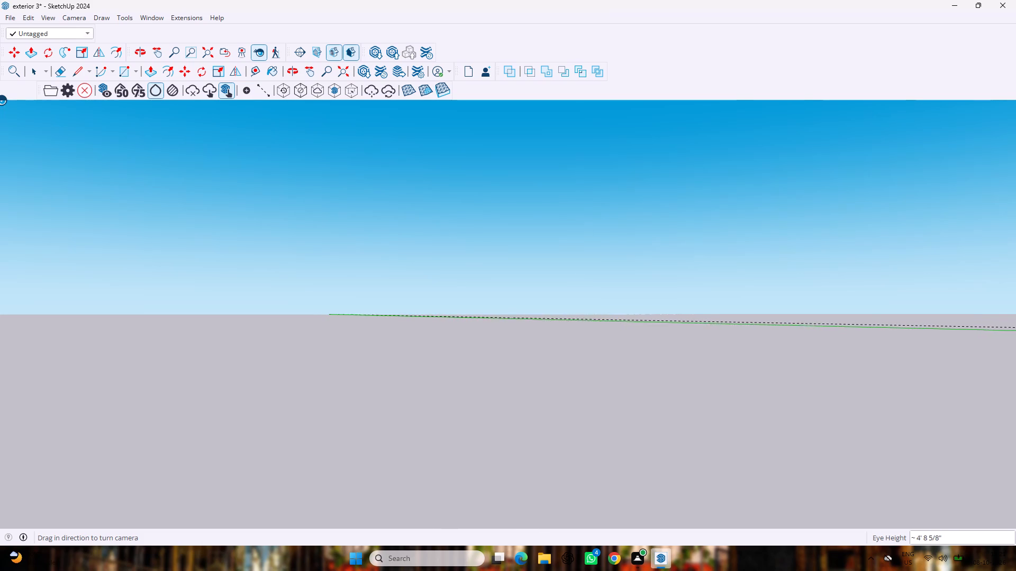
pyautogui.scroll(-20, 0, 100)
pyautogui.scroll(-16, 0, 100)
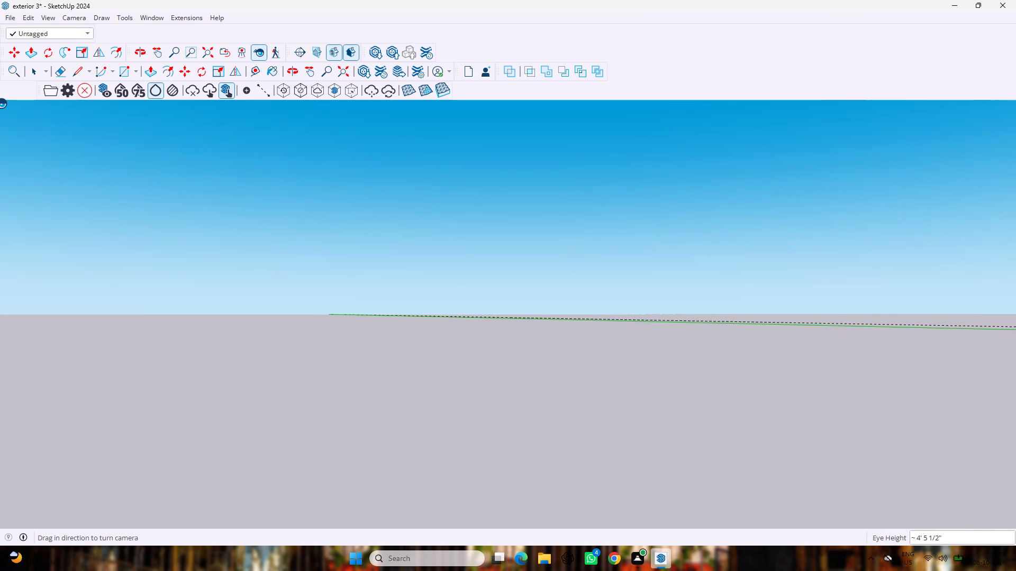
pyautogui.scroll(12, 0, 103)
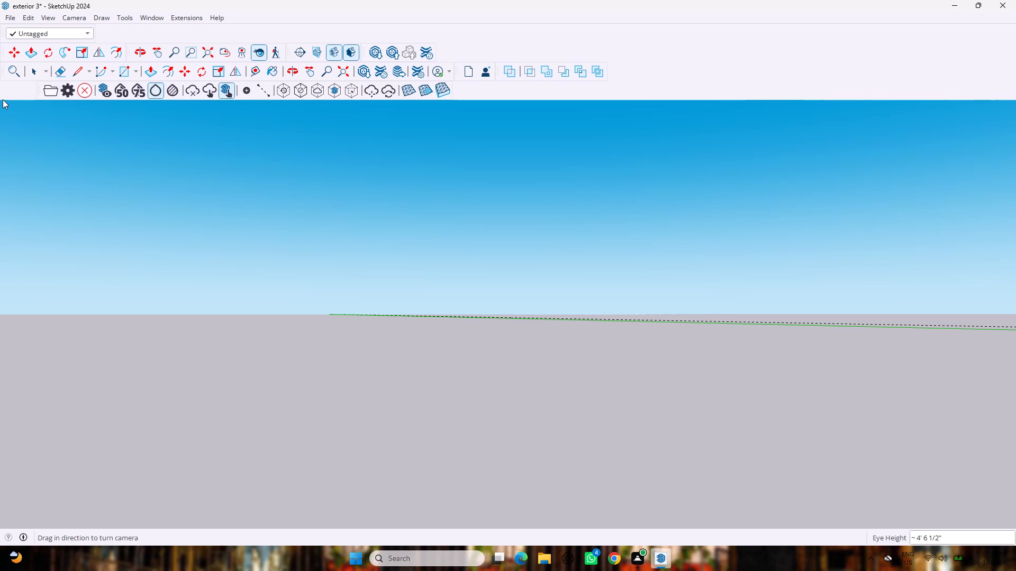
pyautogui.click(276, 53)
pyautogui.moveTo(542, 356); pyautogui.dragTo(850, 353)
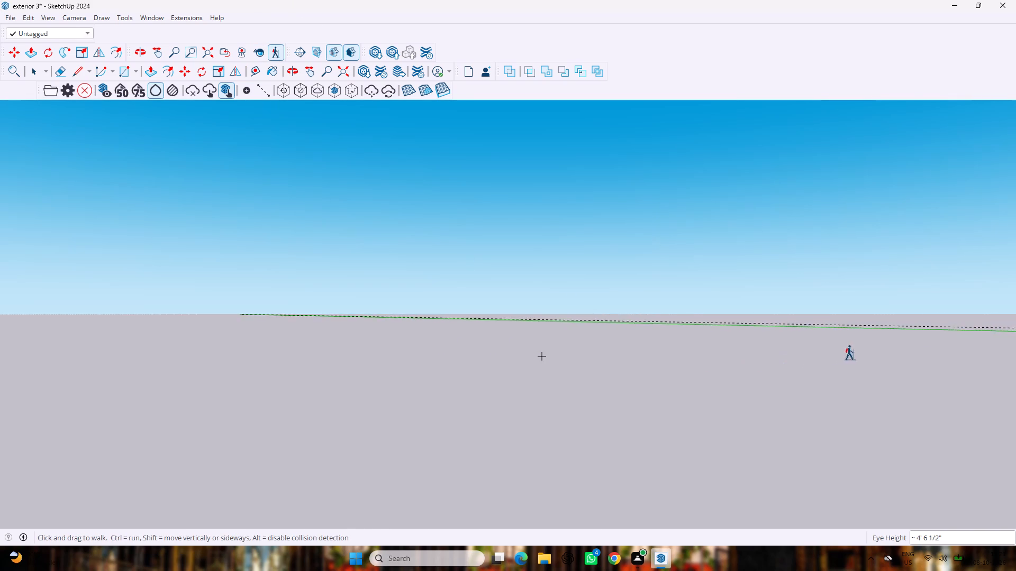
pyautogui.moveTo(850, 353); pyautogui.dragTo(1015, 335)
pyautogui.scroll(-11, 1005, 331)
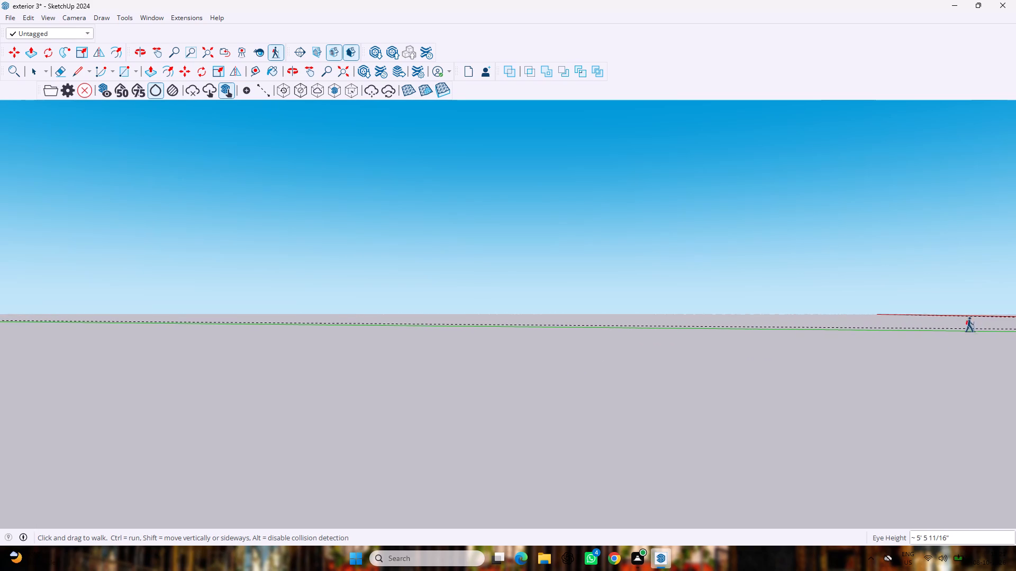
pyautogui.moveTo(906, 346); pyautogui.dragTo(1015, 330)
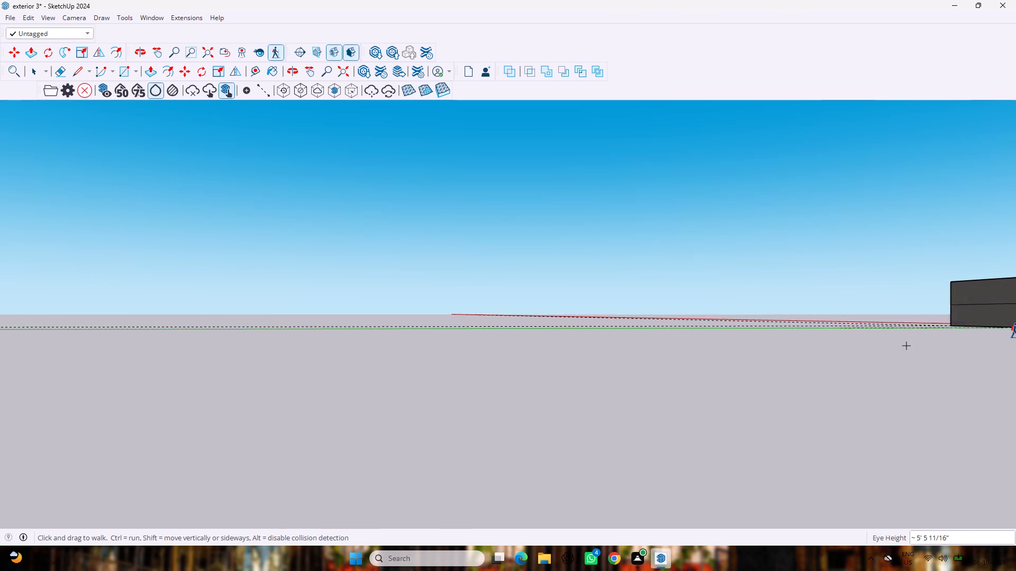
pyautogui.moveTo(1015, 330); pyautogui.dragTo(1012, 329)
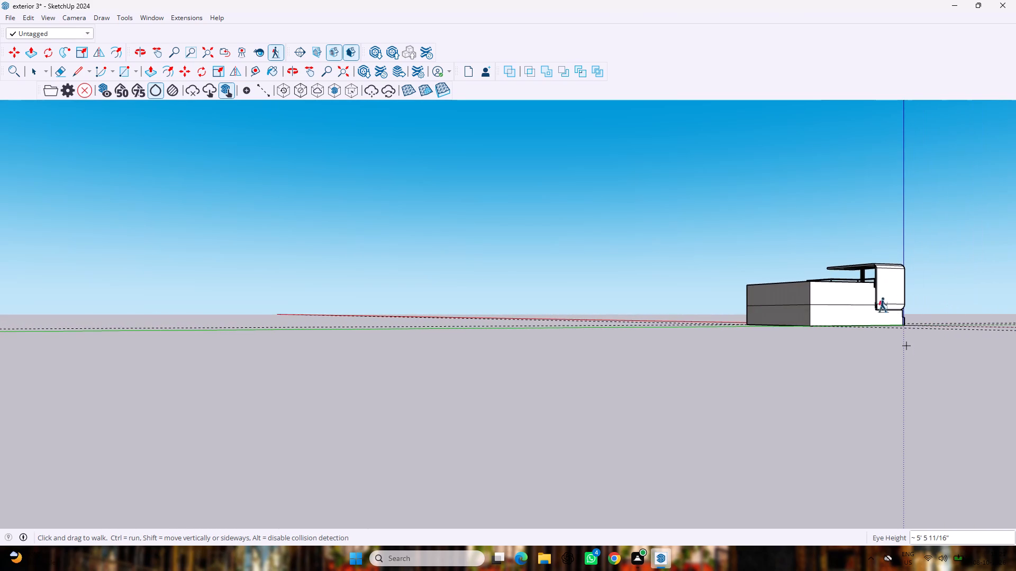
pyautogui.scroll(7, 904, 304)
pyautogui.moveTo(917, 262); pyautogui.dragTo(631, 357, button='middle')
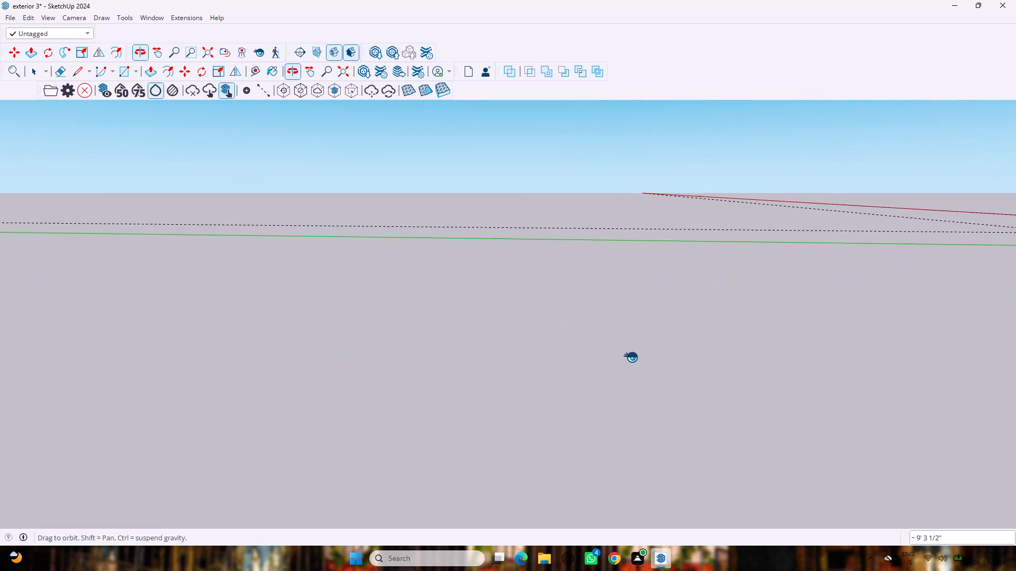
pyautogui.moveTo(631, 357); pyautogui.dragTo(629, 355, button='middle')
pyautogui.scroll(-20, 629, 356)
pyautogui.scroll(-1, 629, 356)
pyautogui.scroll(4, 827, 278)
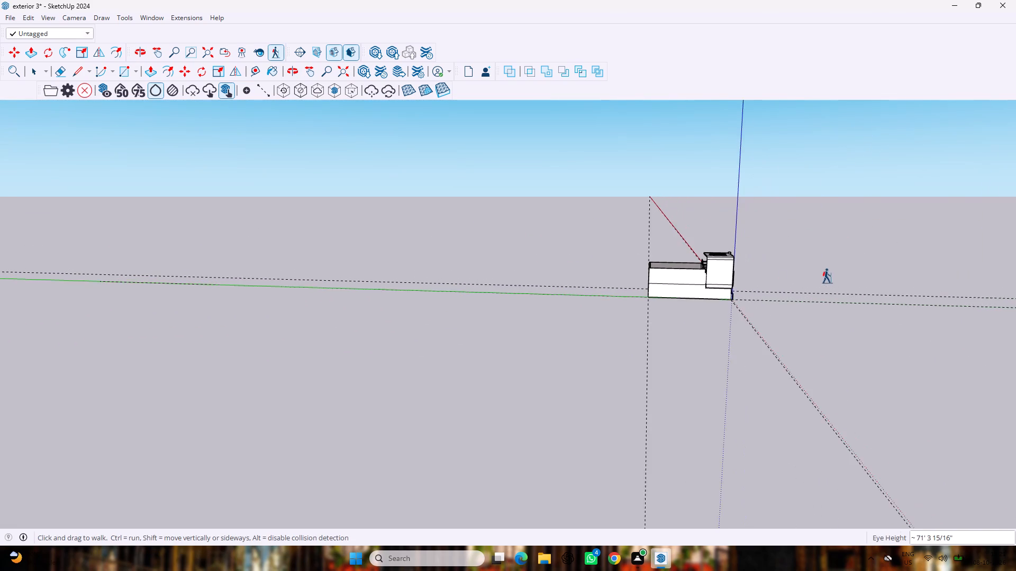
pyautogui.scroll(3, 827, 276)
pyautogui.scroll(1, 673, 292)
pyautogui.moveTo(674, 292); pyautogui.dragTo(590, 304, button='middle')
pyautogui.scroll(-4, 592, 302)
pyautogui.scroll(-4, 743, 280)
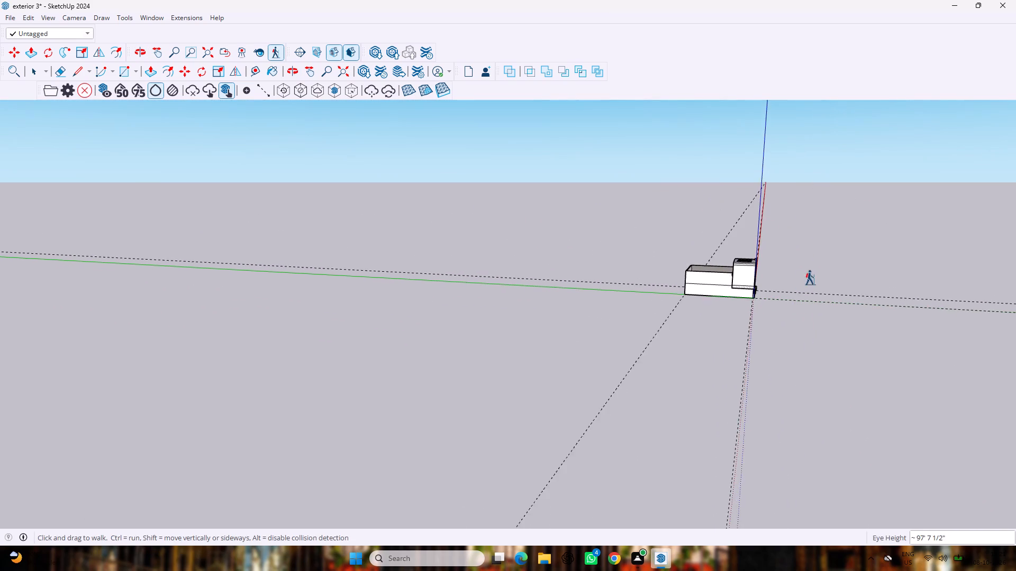
pyautogui.scroll(1, 808, 281)
pyautogui.moveTo(808, 282); pyautogui.dragTo(762, 292, button='middle')
pyautogui.scroll(1, 751, 279)
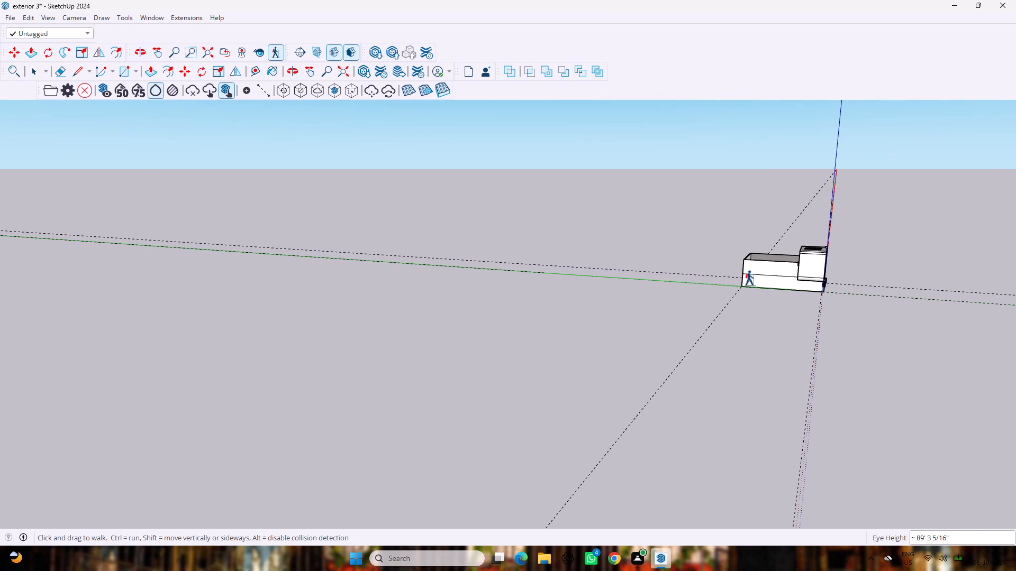
pyautogui.press('space')
# Erase all the dashed guide lines crossing the ground around the house.
pyautogui.moveTo(837, 333); pyautogui.dragTo(538, 343, button='middle')
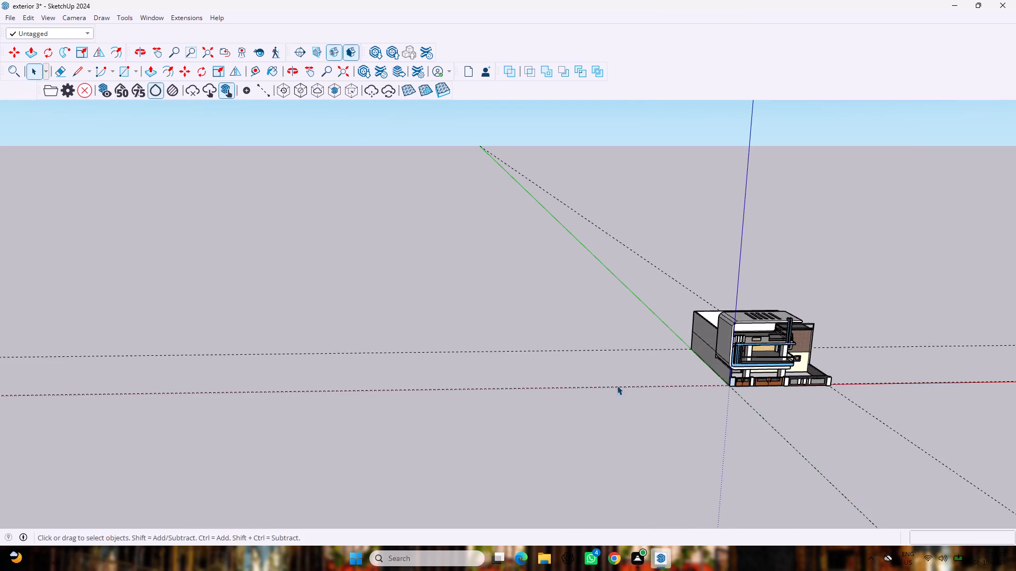
pyautogui.scroll(4, 724, 388)
pyautogui.scroll(1, 791, 401)
pyautogui.moveTo(794, 400); pyautogui.dragTo(717, 474, button='middle')
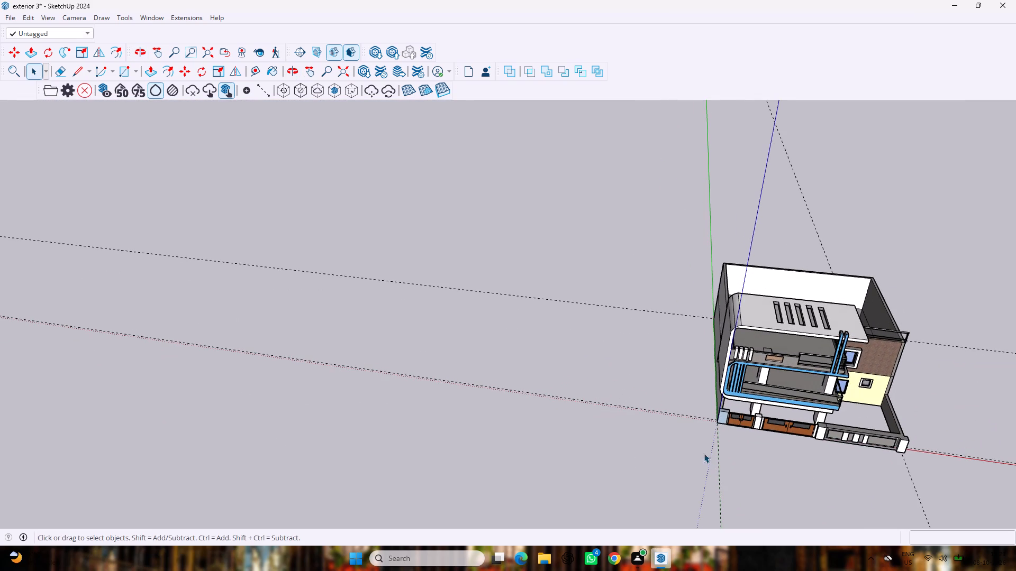
pyautogui.press('e')
pyautogui.moveTo(552, 263); pyautogui.dragTo(813, 548)
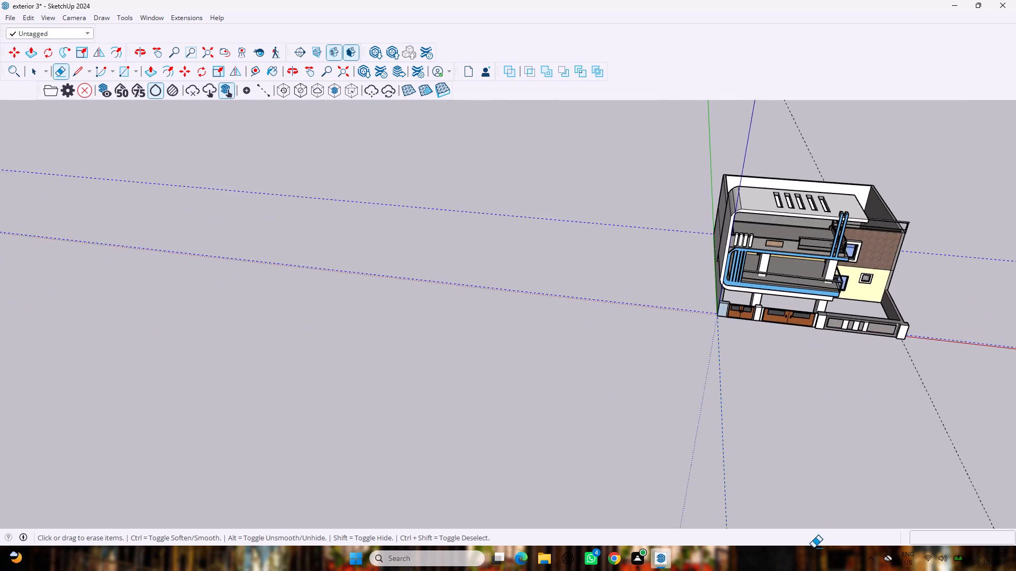
pyautogui.moveTo(813, 548); pyautogui.dragTo(813, 542)
pyautogui.scroll(-4, 712, 398)
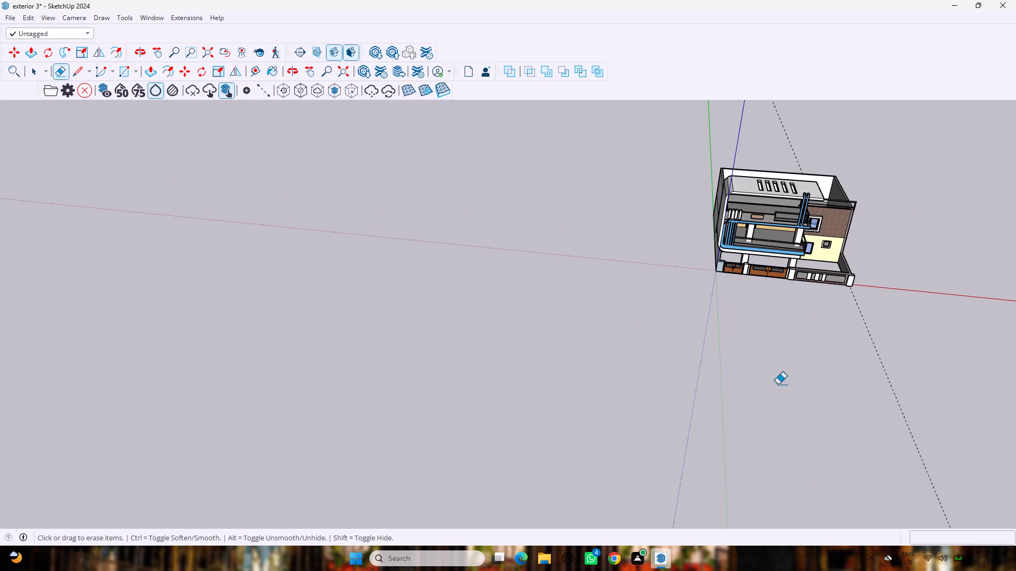
pyautogui.moveTo(968, 304); pyautogui.dragTo(794, 387)
pyautogui.scroll(-4, 761, 380)
pyautogui.scroll(6, 755, 359)
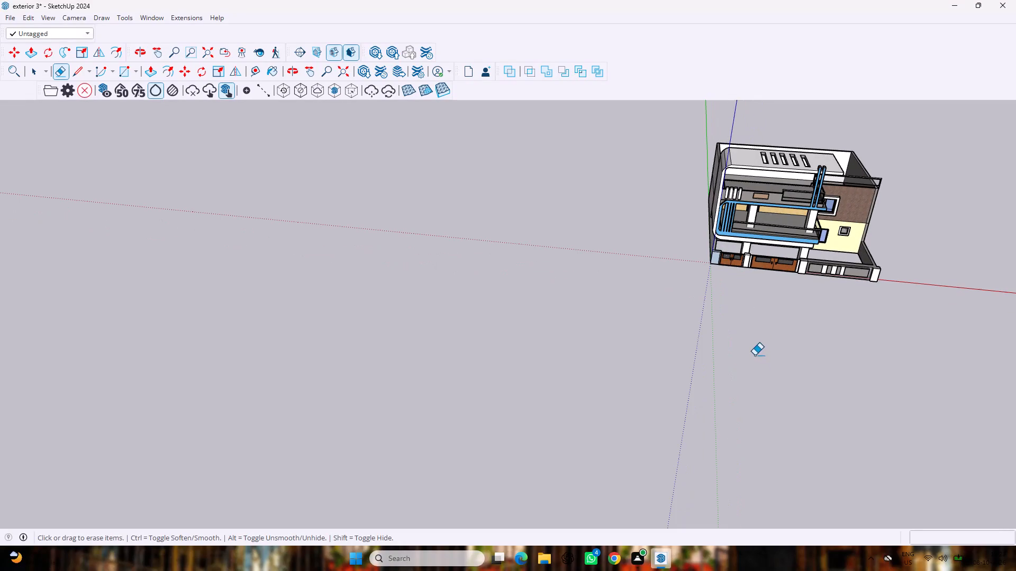
# View the house's front elevation up close from a low angle and leave the eraser.
pyautogui.scroll(5, 736, 228)
pyautogui.scroll(1, 811, 228)
pyautogui.moveTo(811, 228); pyautogui.dragTo(809, 152, button='middle')
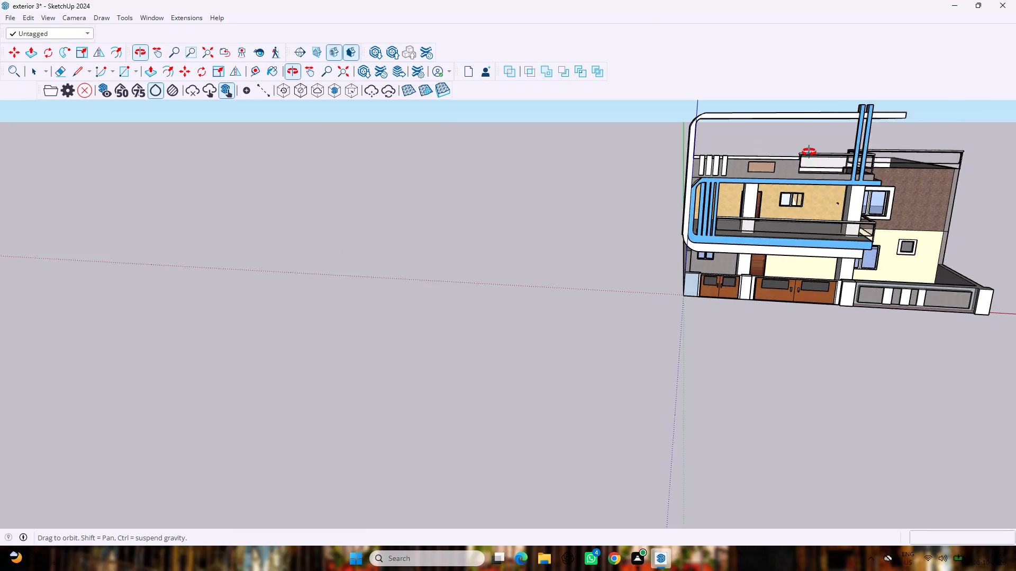
pyautogui.moveTo(809, 152); pyautogui.dragTo(806, 127, button='middle')
pyautogui.scroll(1, 809, 164)
pyautogui.press('space')
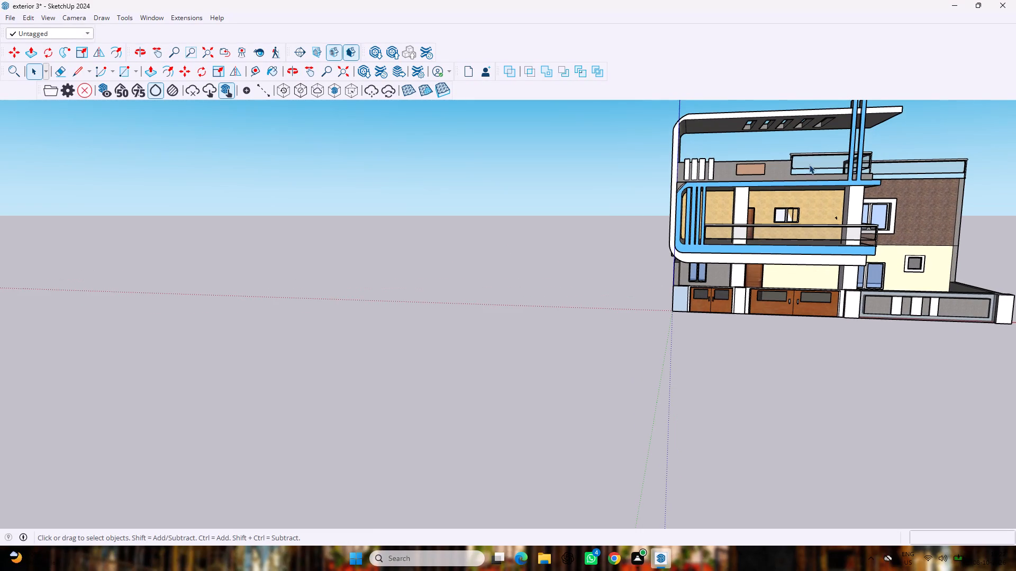
# Search the available tools and commands for "sheet", and dismiss the search without choosing a result.
pyautogui.scroll(-4, 824, 205)
pyautogui.scroll(4, 951, 255)
pyautogui.moveTo(840, 186); pyautogui.dragTo(760, 246, button='middle')
pyautogui.scroll(-7, 757, 245)
pyautogui.scroll(4, 905, 271)
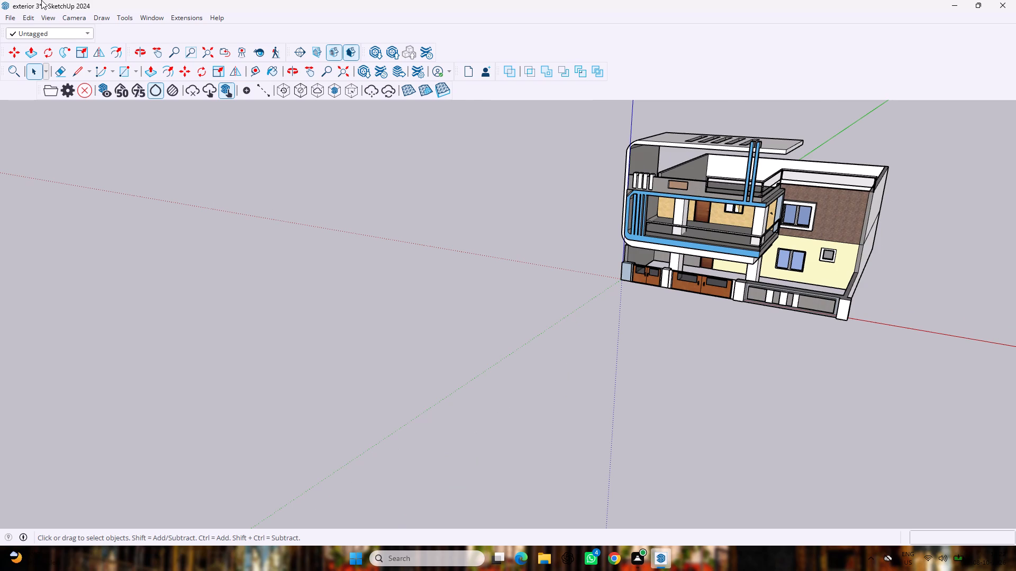
pyautogui.doubleClick(12, 73)
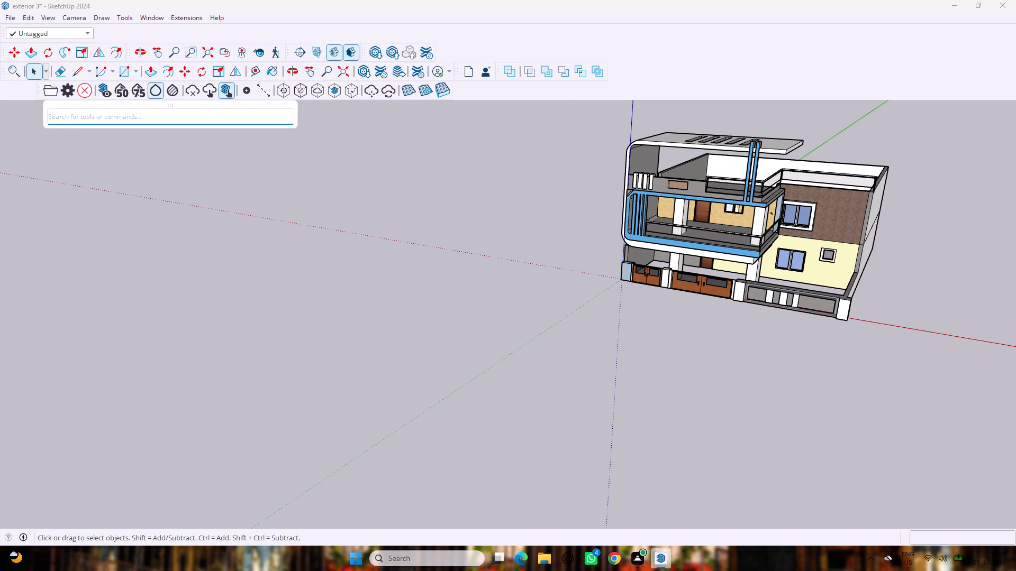
pyautogui.write('shee')
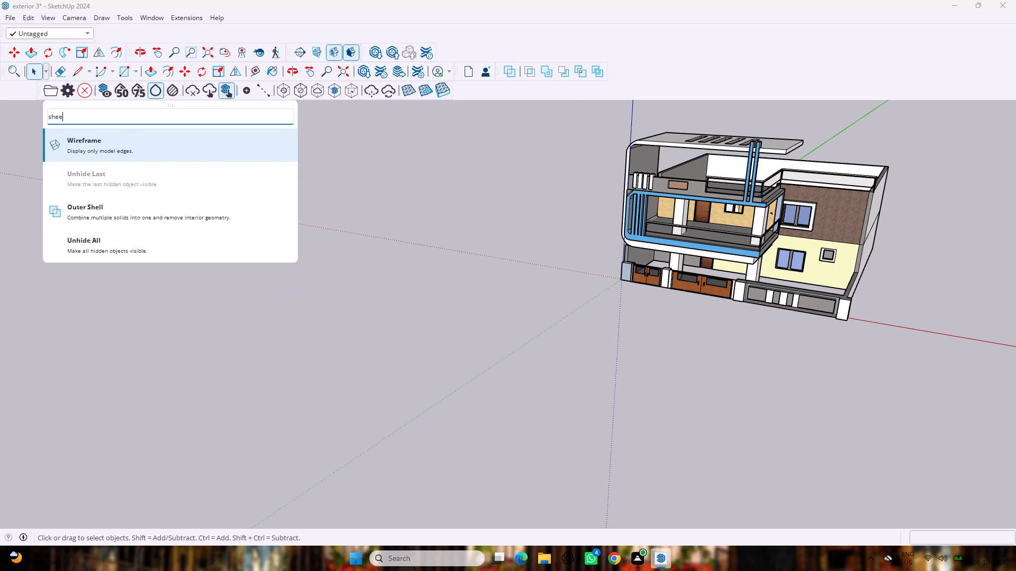
pyautogui.press('t')
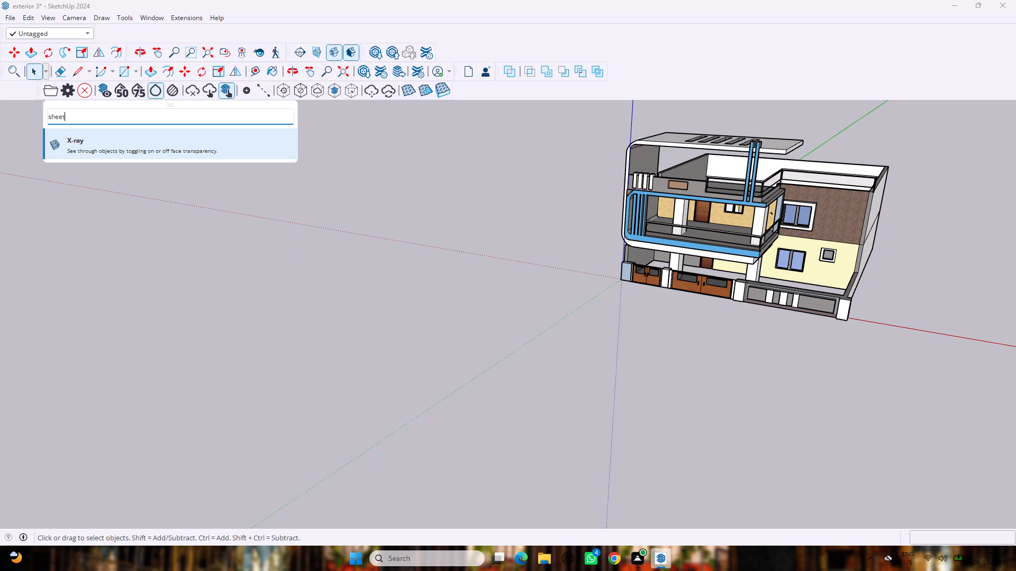
pyautogui.click(175, 247)
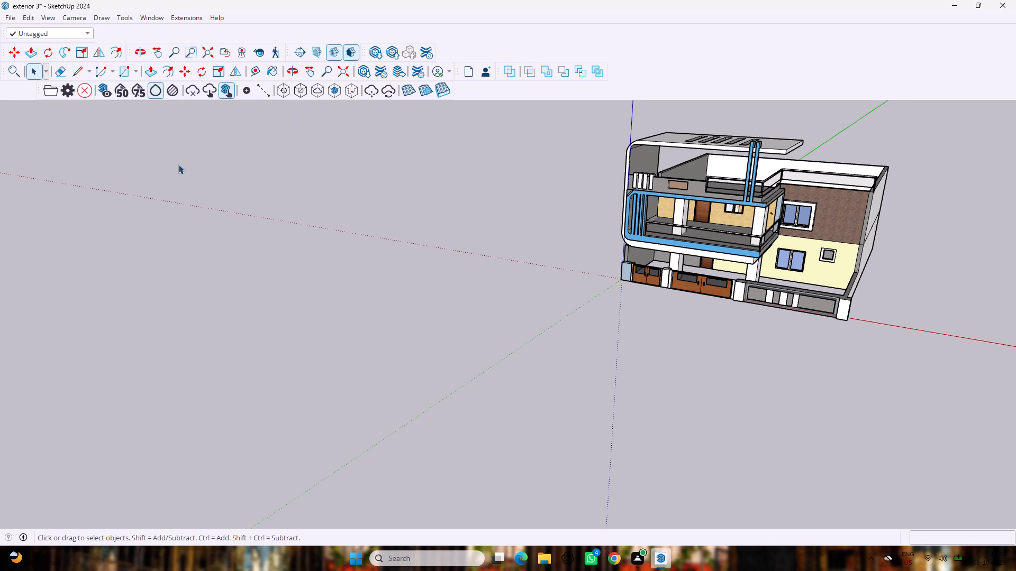
# View the whole house from the front corner near ground level, with both the front elevation and the plain side wall in sight.
pyautogui.click(147, 17)
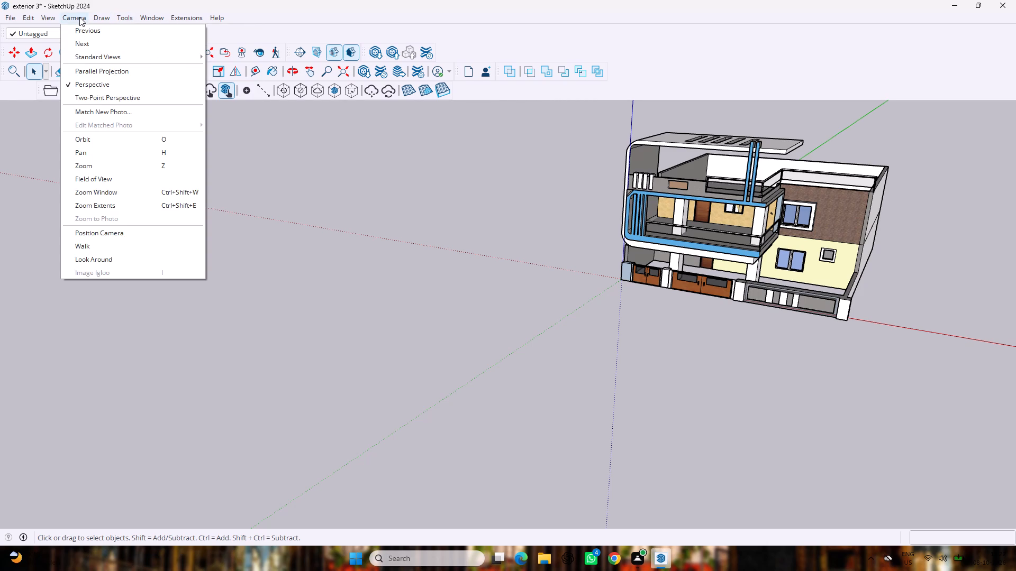
pyautogui.tripleClick(79, 49)
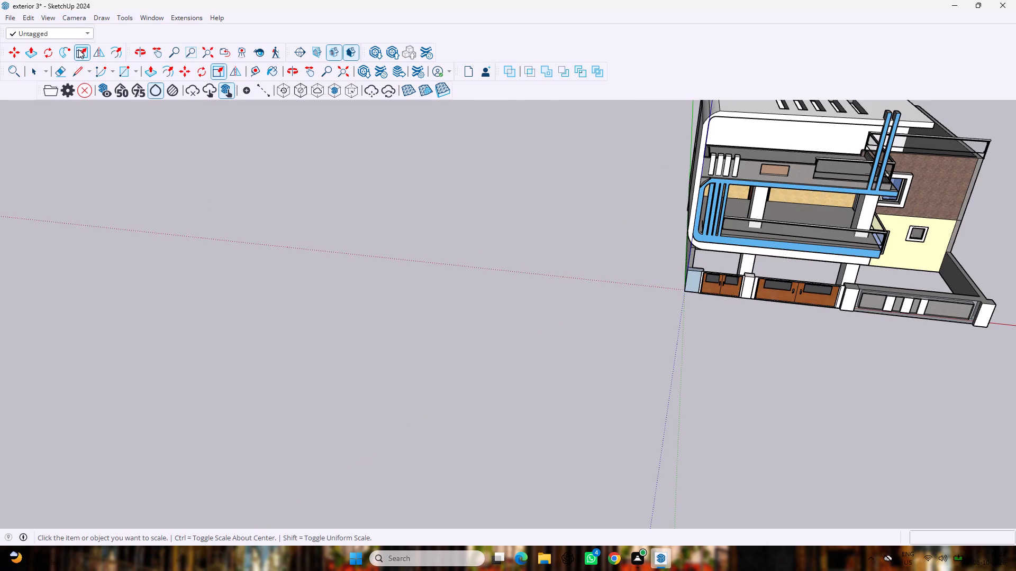
pyautogui.scroll(-4, 77, 49)
pyautogui.scroll(-4, 42, 111)
pyautogui.scroll(-1, 44, 163)
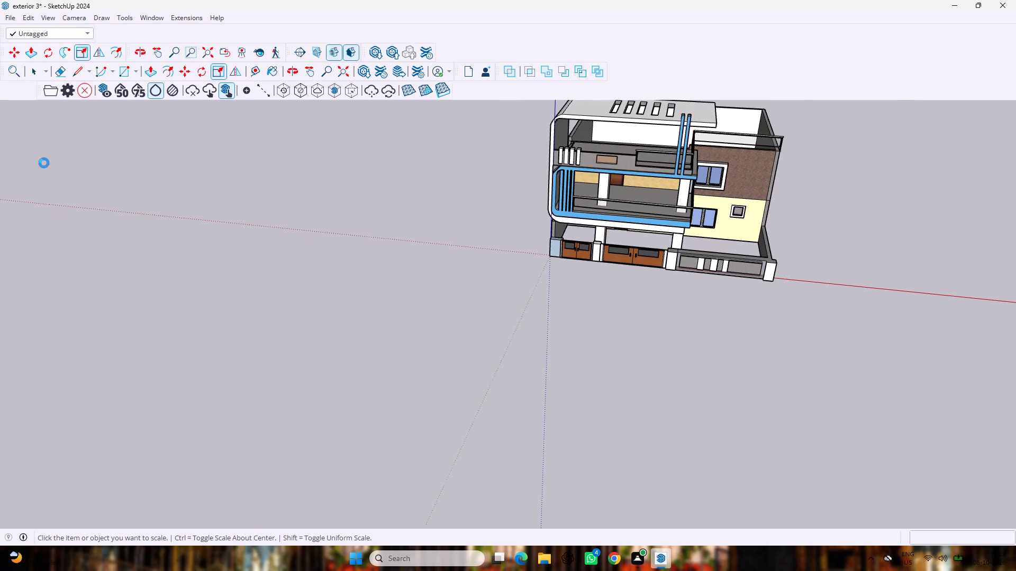
pyautogui.scroll(-4, 44, 163)
pyautogui.press('space')
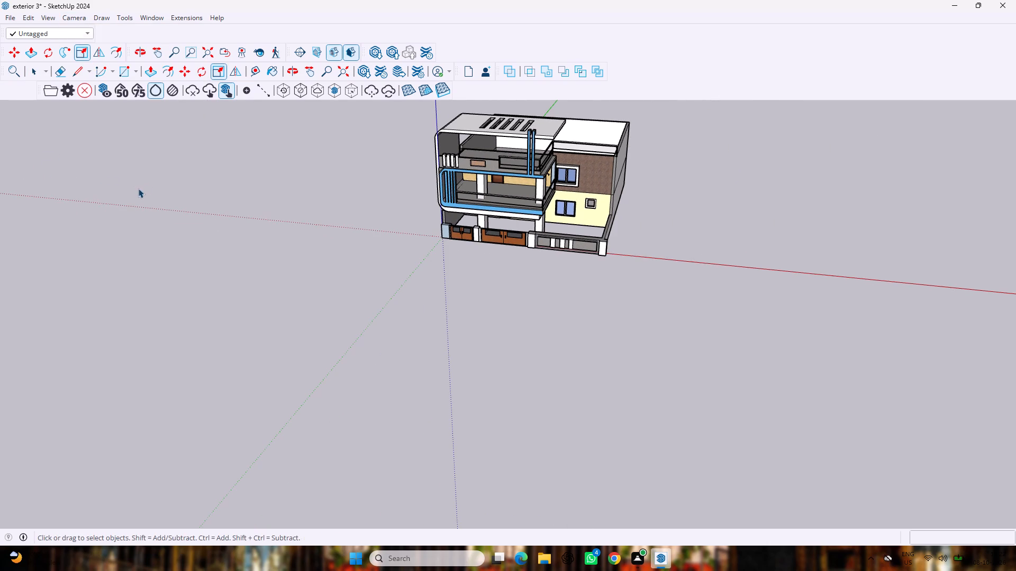
pyautogui.click(375, 291)
pyautogui.scroll(4, 373, 231)
pyautogui.scroll(-9, 428, 179)
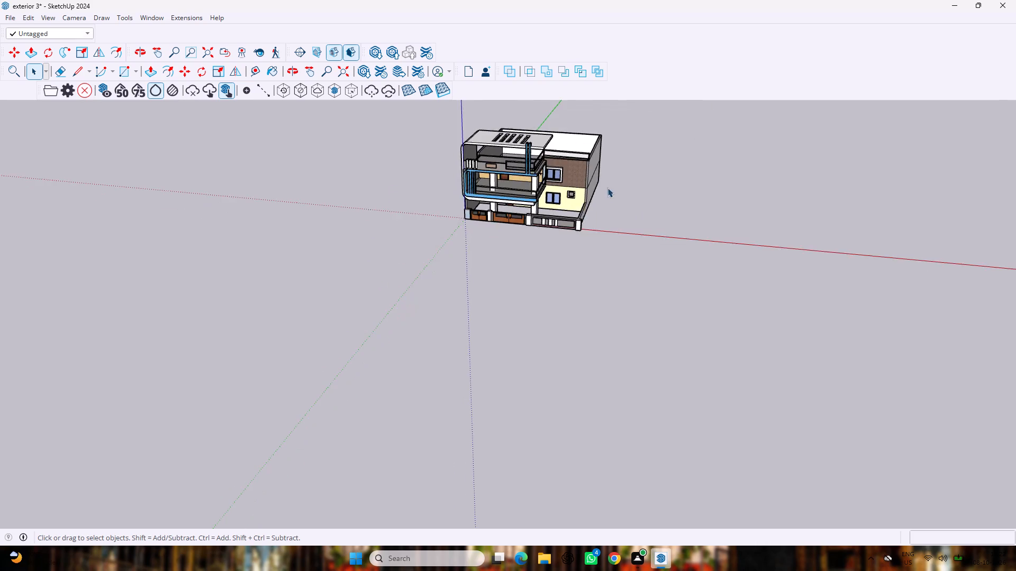
pyautogui.scroll(-3, 607, 188)
pyautogui.scroll(8, 589, 109)
pyautogui.moveTo(519, 200); pyautogui.dragTo(529, 101, button='middle')
pyautogui.scroll(3, 511, 135)
pyautogui.moveTo(419, 214); pyautogui.dragTo(604, 198, button='middle')
pyautogui.scroll(2, 541, 227)
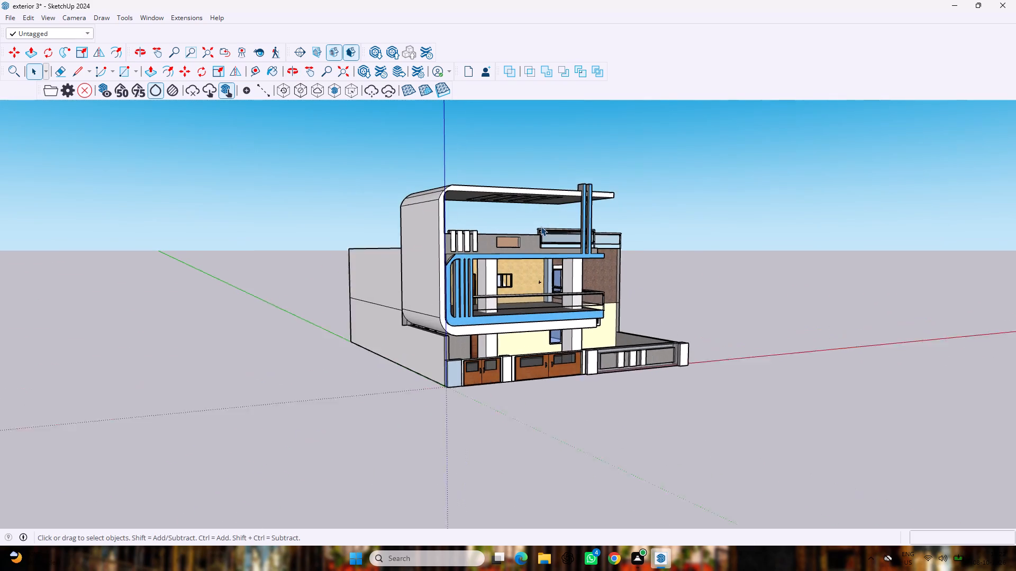
pyautogui.scroll(1, 541, 226)
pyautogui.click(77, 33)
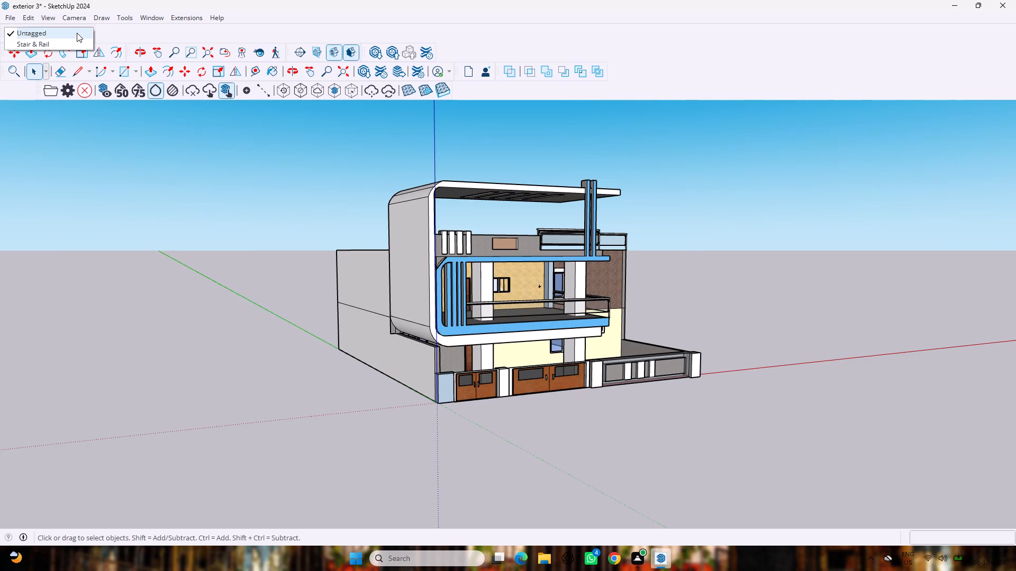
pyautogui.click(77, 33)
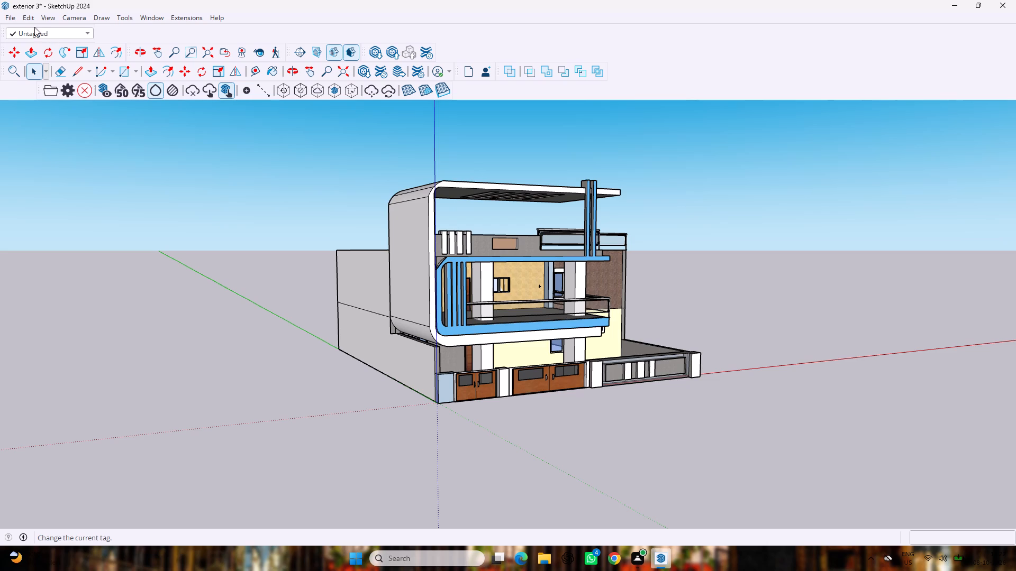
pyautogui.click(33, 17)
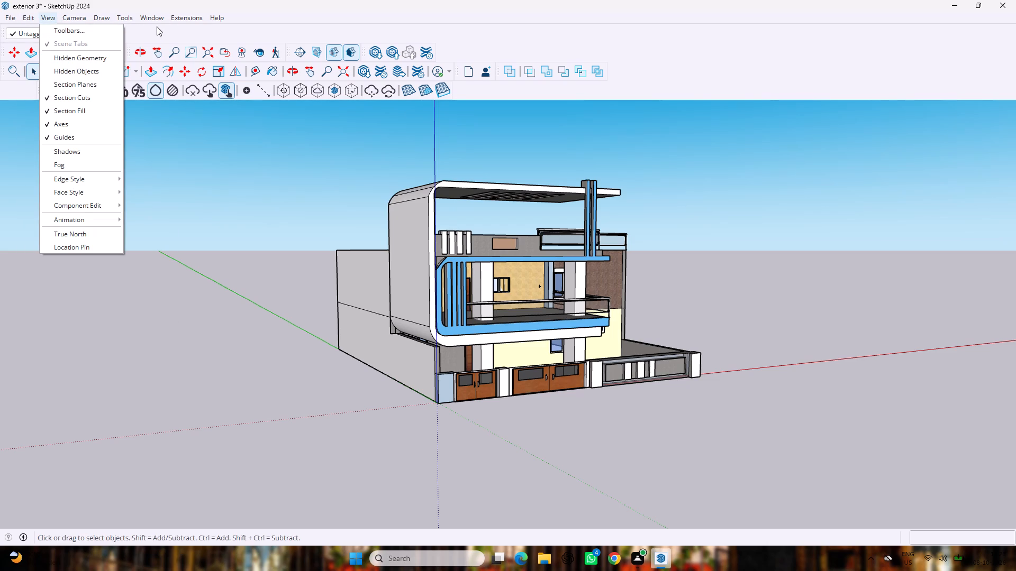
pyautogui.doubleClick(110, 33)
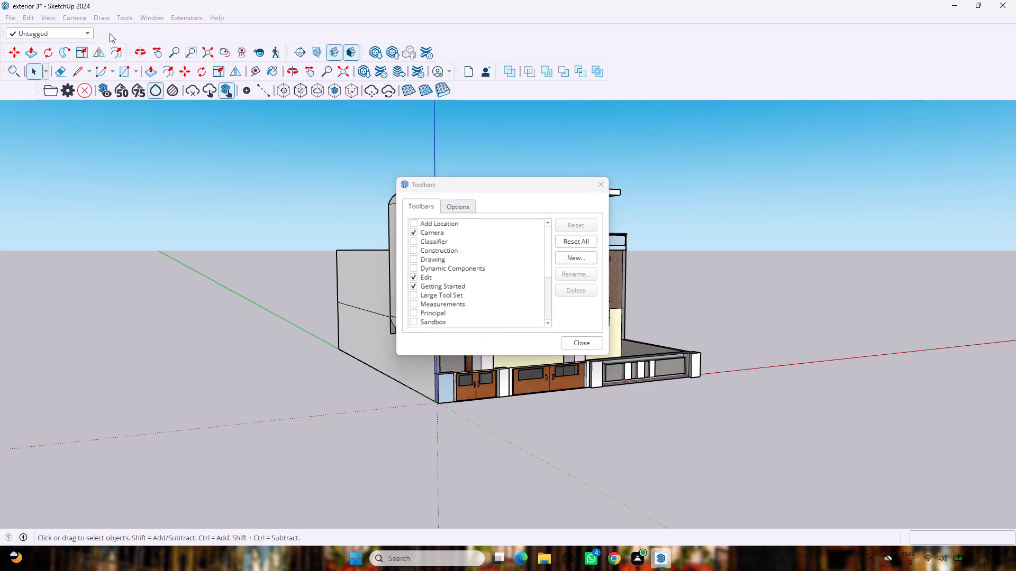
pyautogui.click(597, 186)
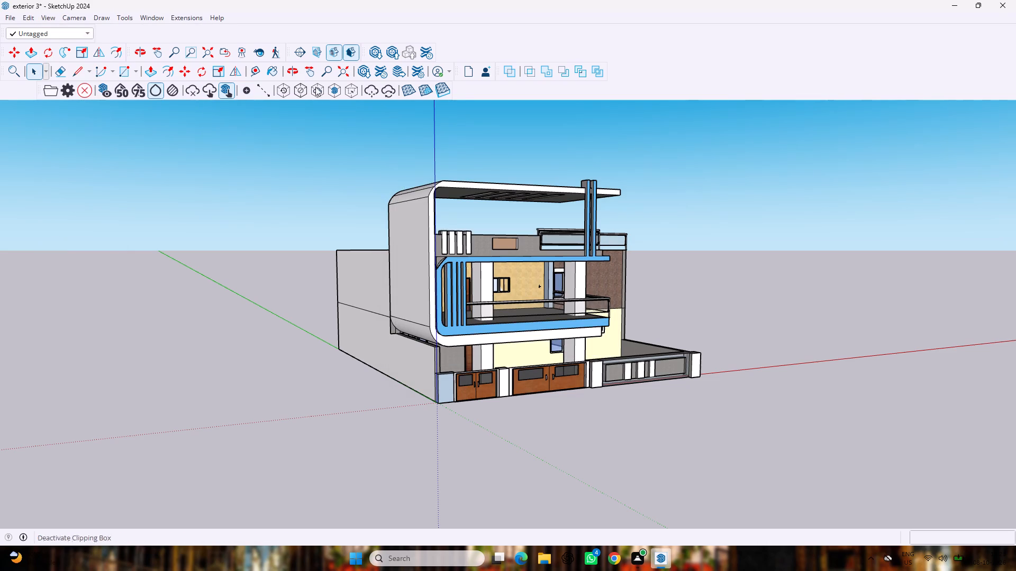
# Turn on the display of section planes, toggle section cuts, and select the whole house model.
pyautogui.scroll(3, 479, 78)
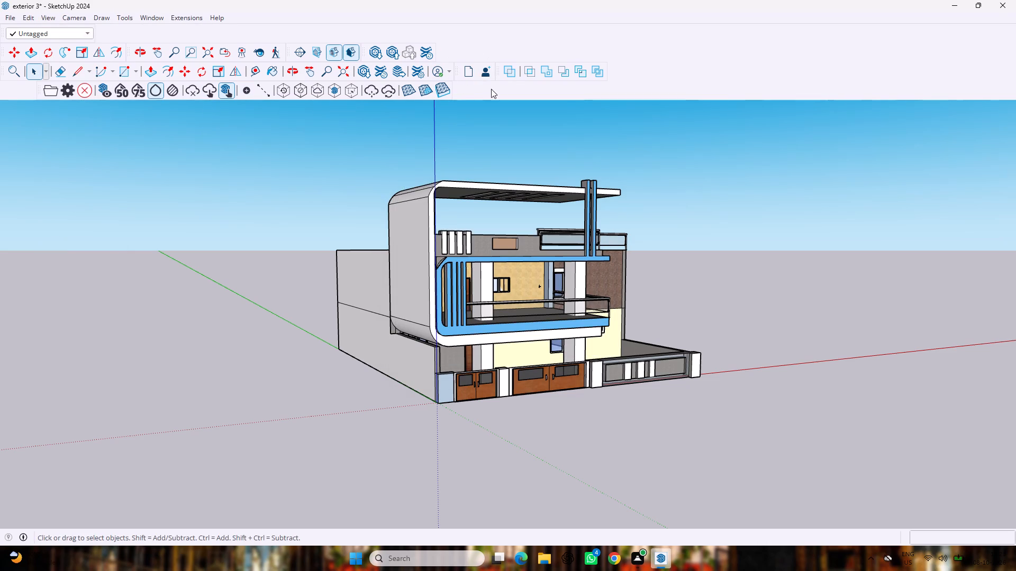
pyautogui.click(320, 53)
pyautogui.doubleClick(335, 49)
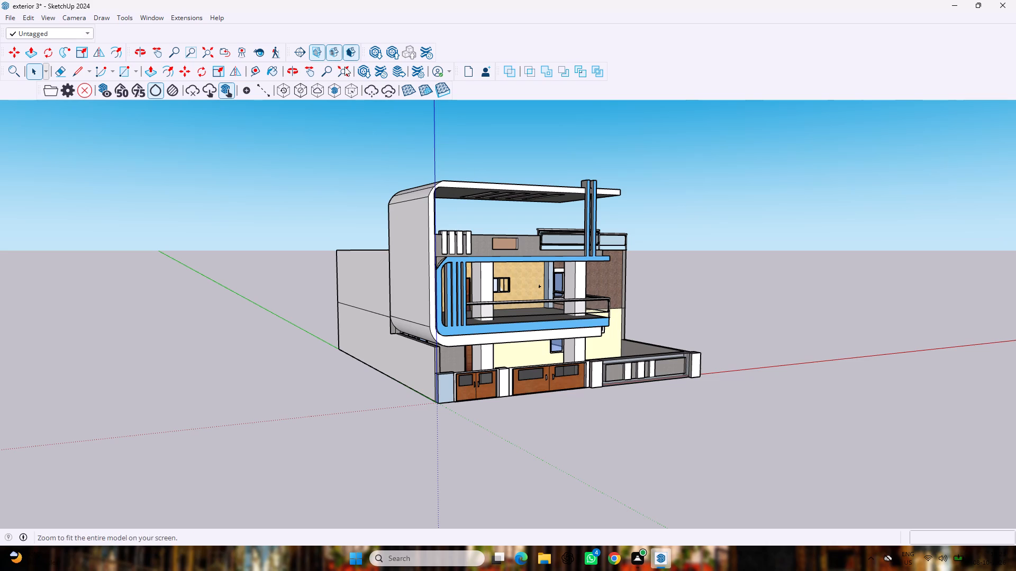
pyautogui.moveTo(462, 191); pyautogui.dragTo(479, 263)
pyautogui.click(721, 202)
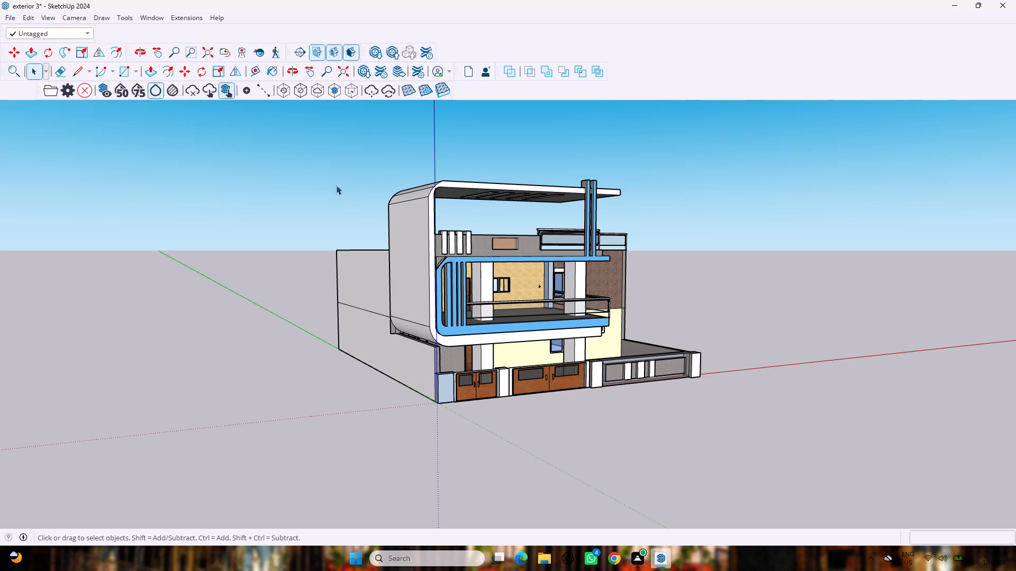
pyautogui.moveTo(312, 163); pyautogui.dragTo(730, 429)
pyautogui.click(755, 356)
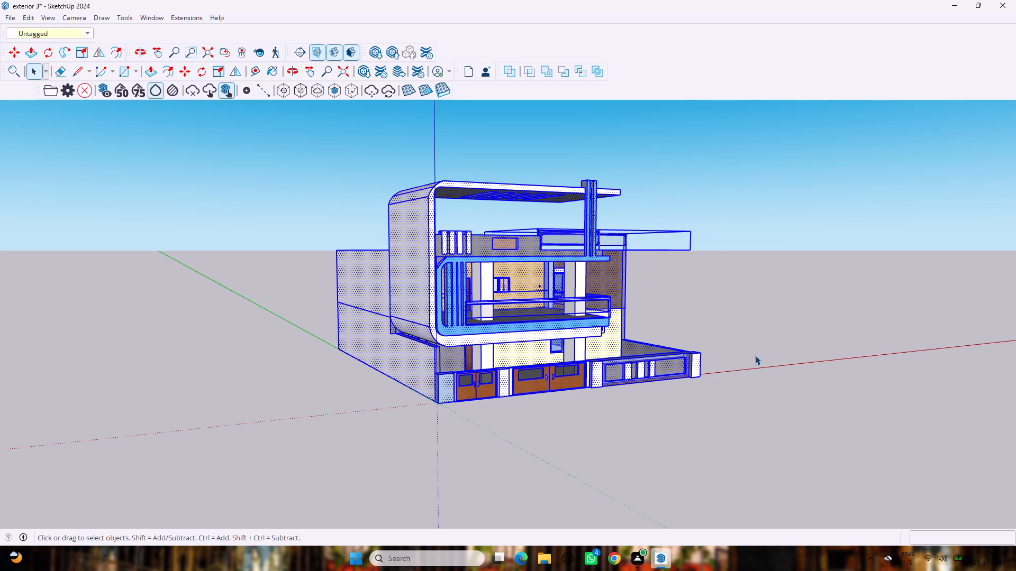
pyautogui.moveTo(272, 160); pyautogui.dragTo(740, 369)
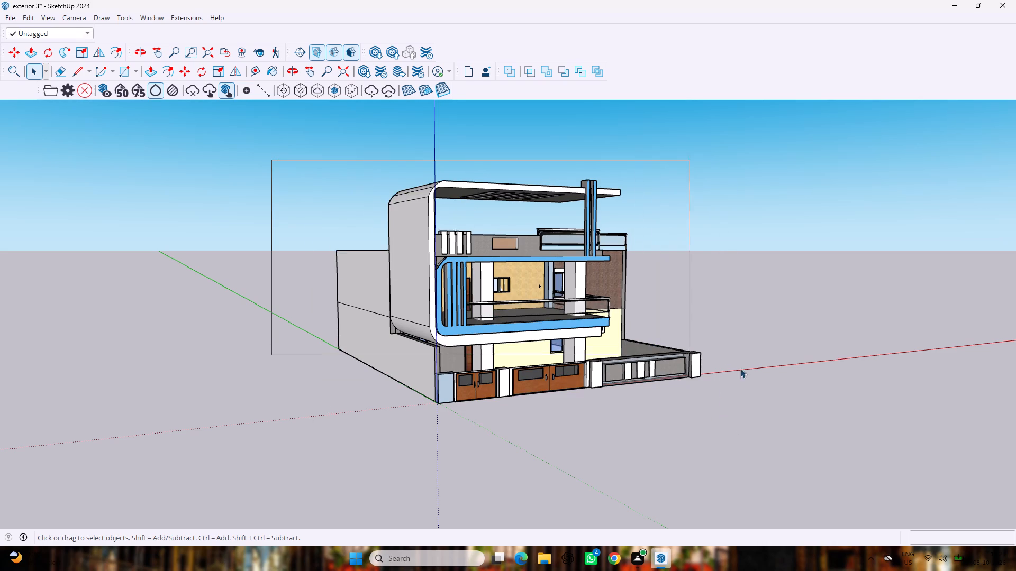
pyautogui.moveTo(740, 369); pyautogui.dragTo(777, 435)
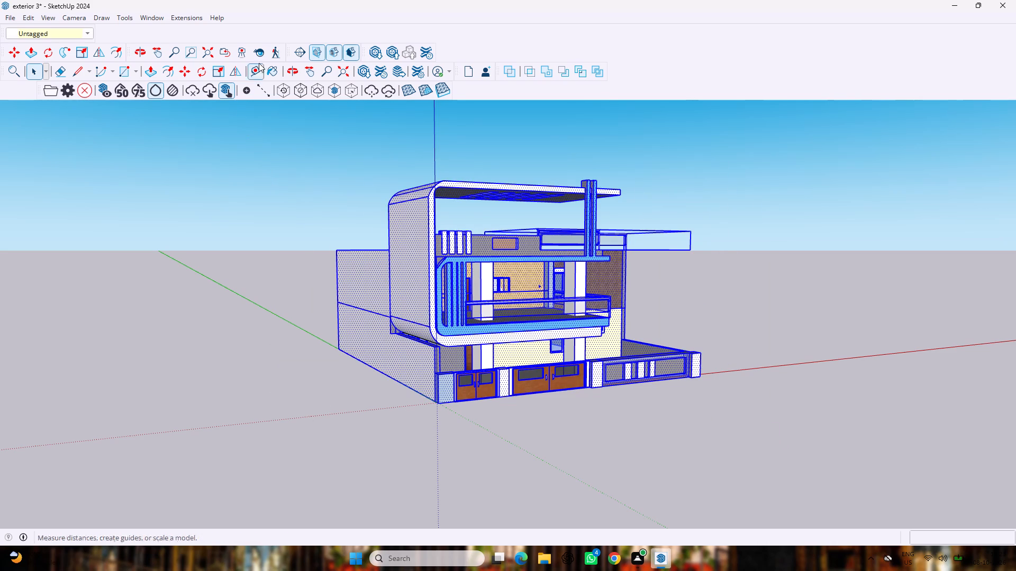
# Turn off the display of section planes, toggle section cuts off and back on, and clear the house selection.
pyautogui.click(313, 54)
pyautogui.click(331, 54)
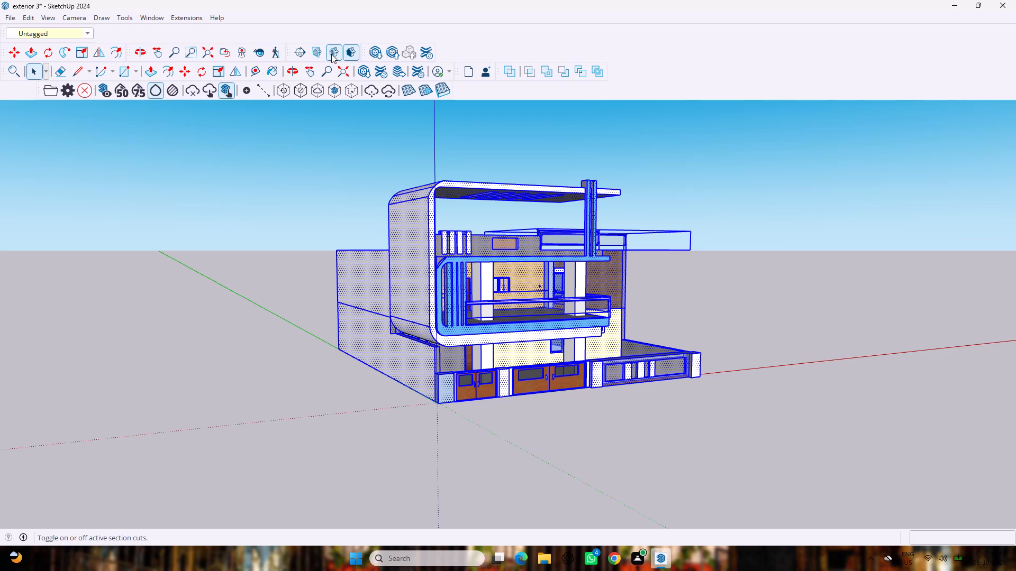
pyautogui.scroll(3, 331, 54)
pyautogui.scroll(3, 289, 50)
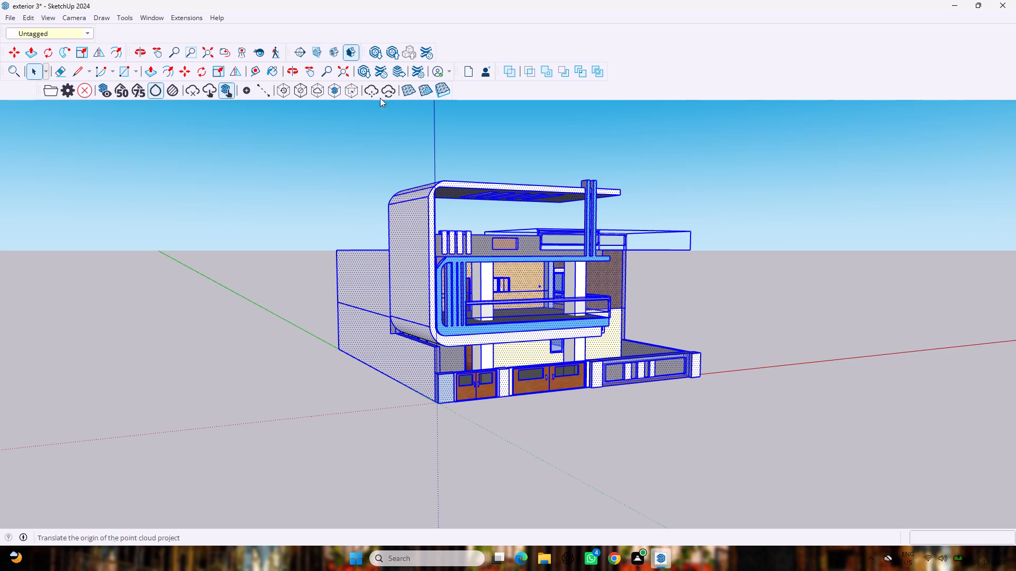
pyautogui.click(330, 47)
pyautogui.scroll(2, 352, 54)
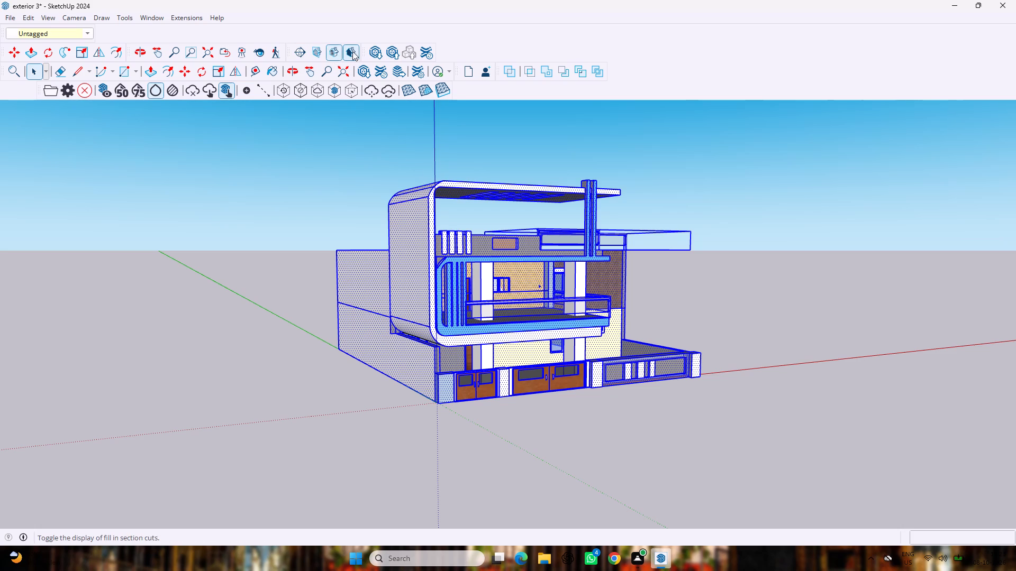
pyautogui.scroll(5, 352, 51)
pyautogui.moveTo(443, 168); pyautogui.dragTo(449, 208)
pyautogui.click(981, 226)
# Turn off section fill and turn on the display of section planes, with the house seen from slightly above.
pyautogui.middleClick(646, 297)
pyautogui.scroll(1, 642, 278)
pyautogui.scroll(-4, 647, 304)
pyautogui.moveTo(619, 289); pyautogui.dragTo(628, 326, button='middle')
pyautogui.scroll(1, 620, 289)
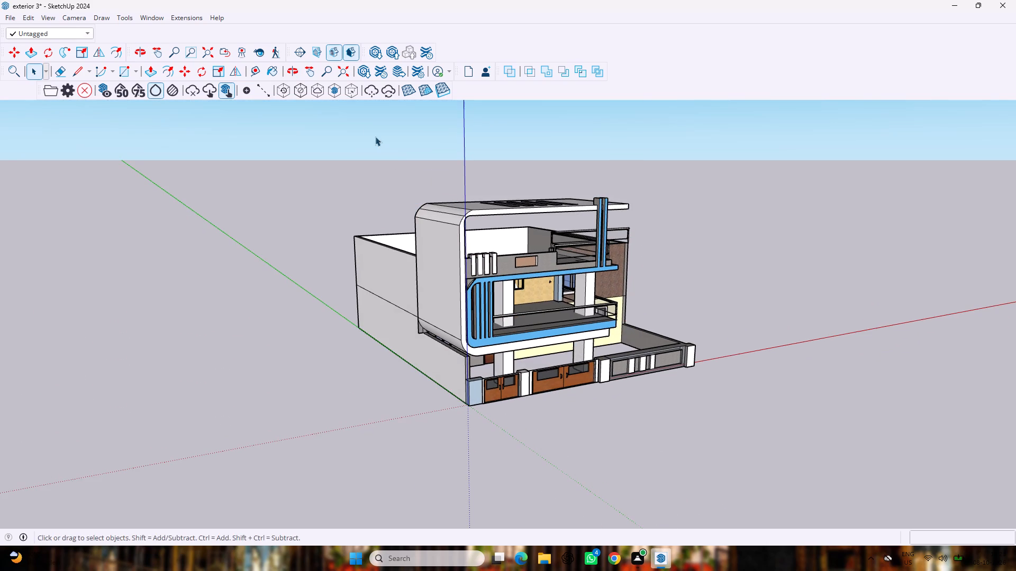
pyautogui.click(349, 51)
pyautogui.scroll(2, 316, 87)
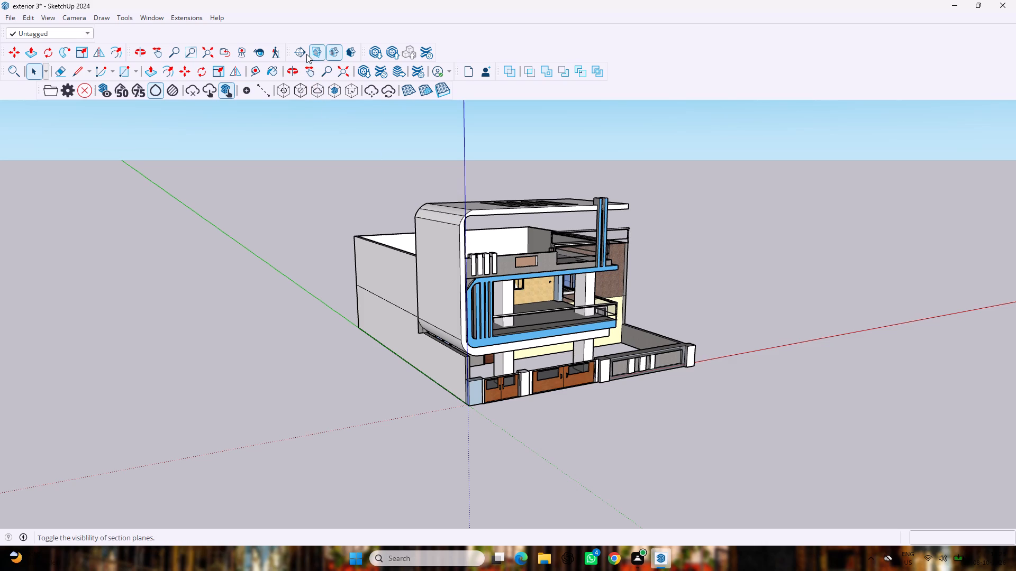
# Place a section plane parallel to the front elevation at the curved frame's front edge, accepting the default name and symbol 1.
pyautogui.click(305, 54)
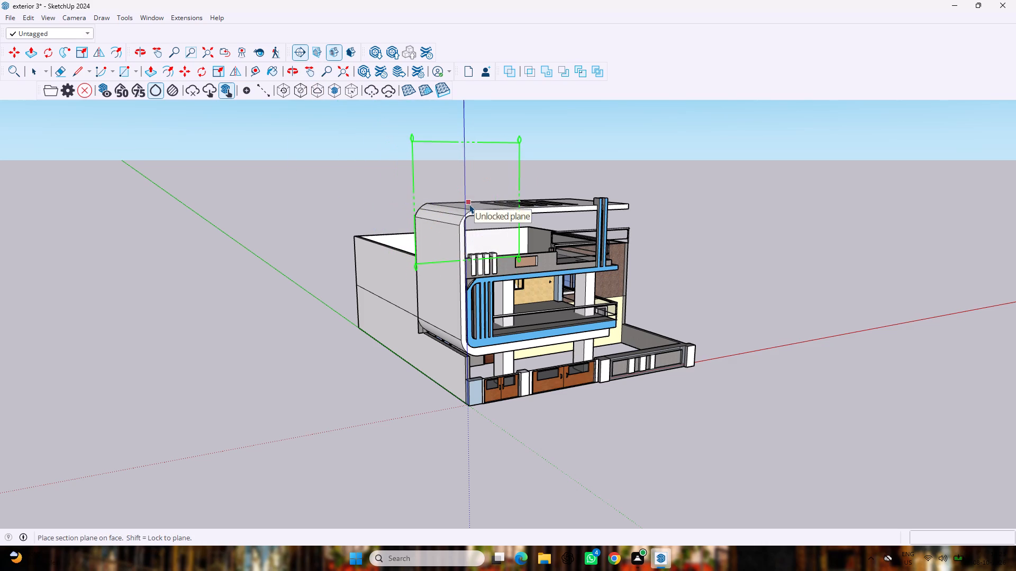
pyautogui.click(473, 213)
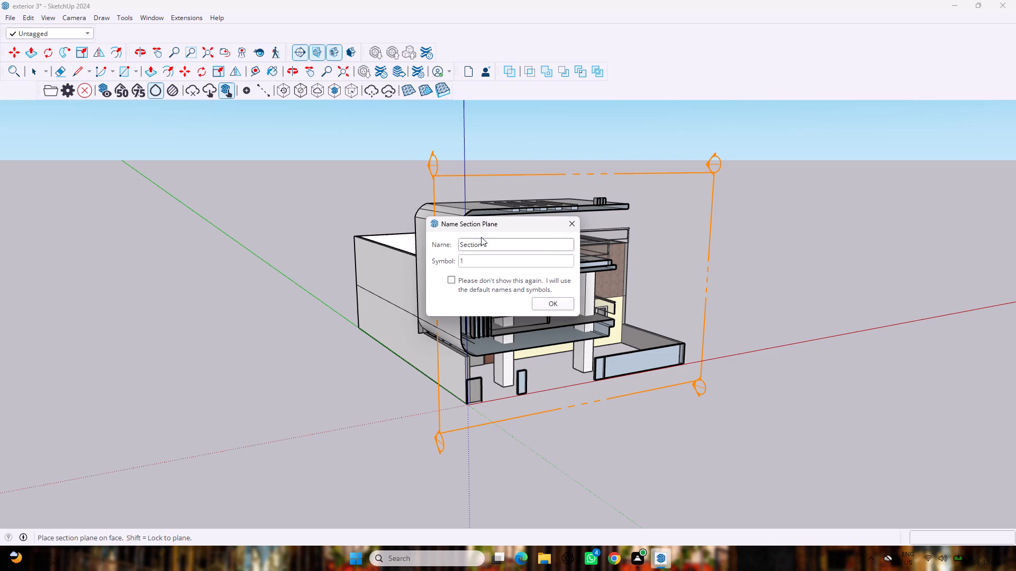
pyautogui.doubleClick(537, 302)
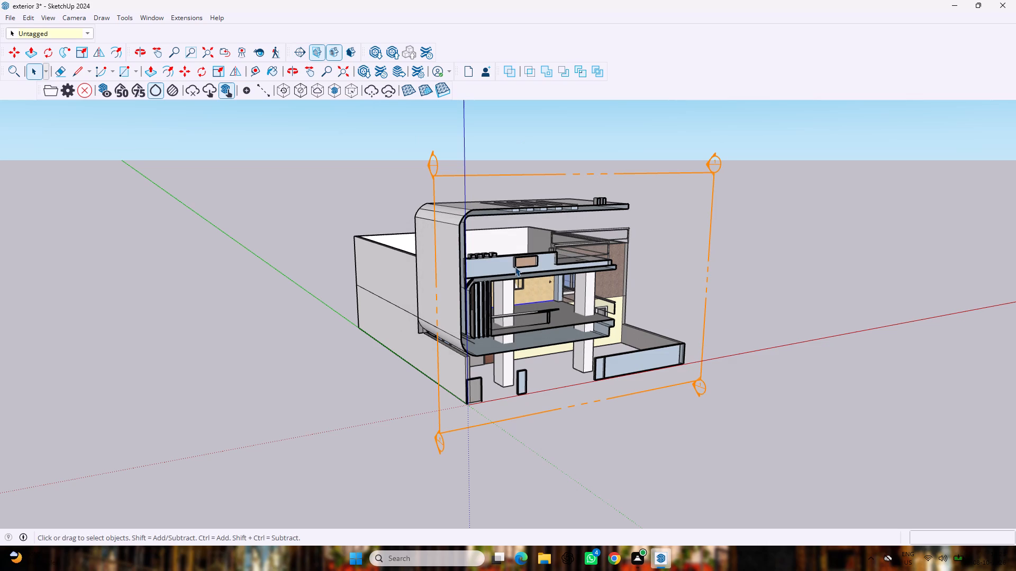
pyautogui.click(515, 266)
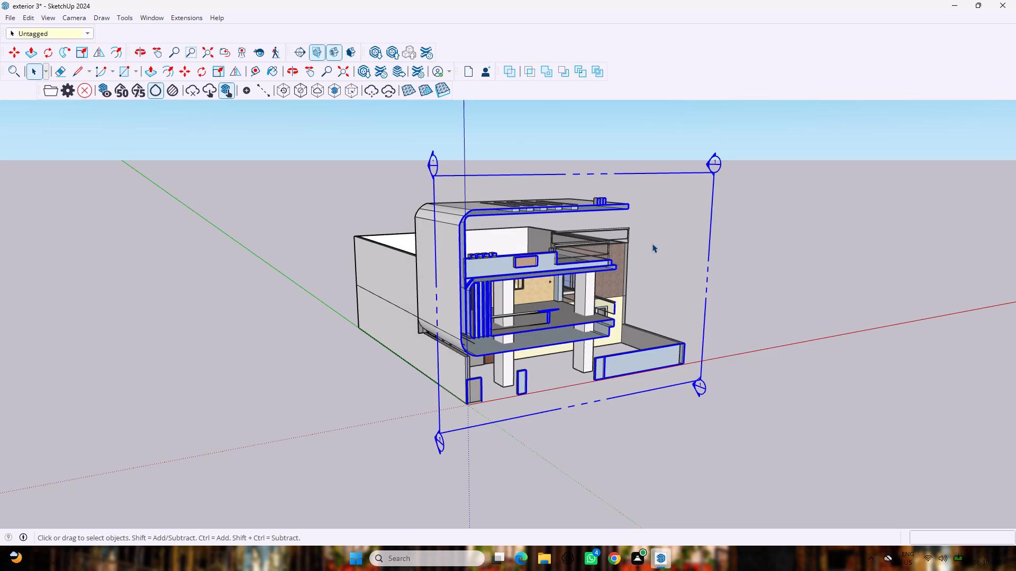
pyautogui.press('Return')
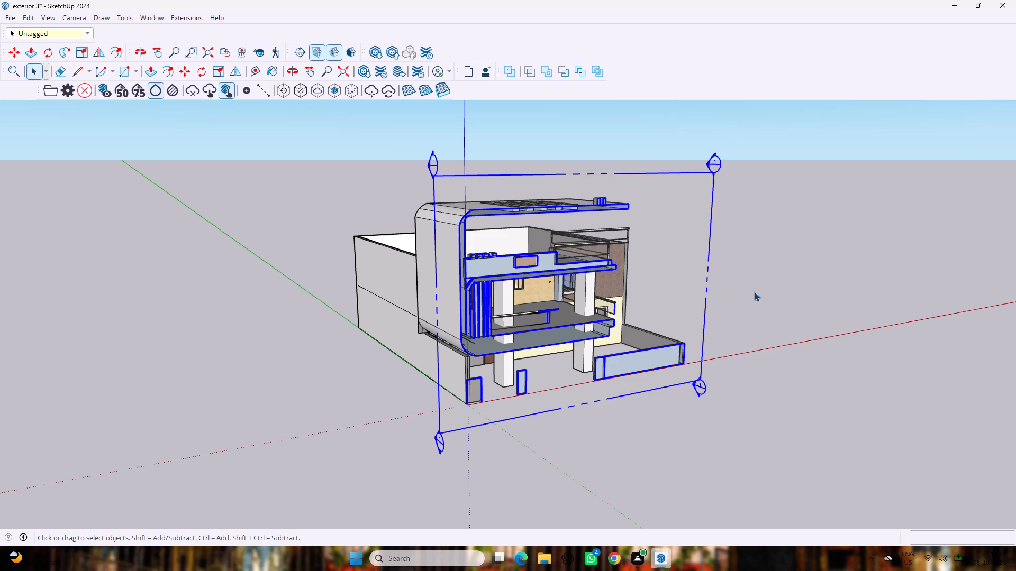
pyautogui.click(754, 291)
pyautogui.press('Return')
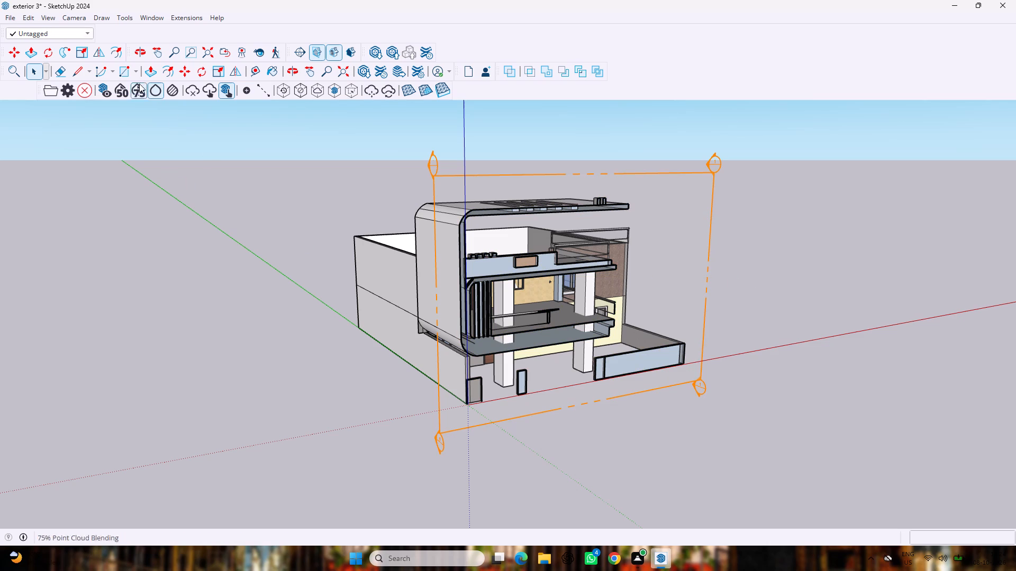
# Undo the placement of the section plane at the front elevation.
pyautogui.click(185, 219)
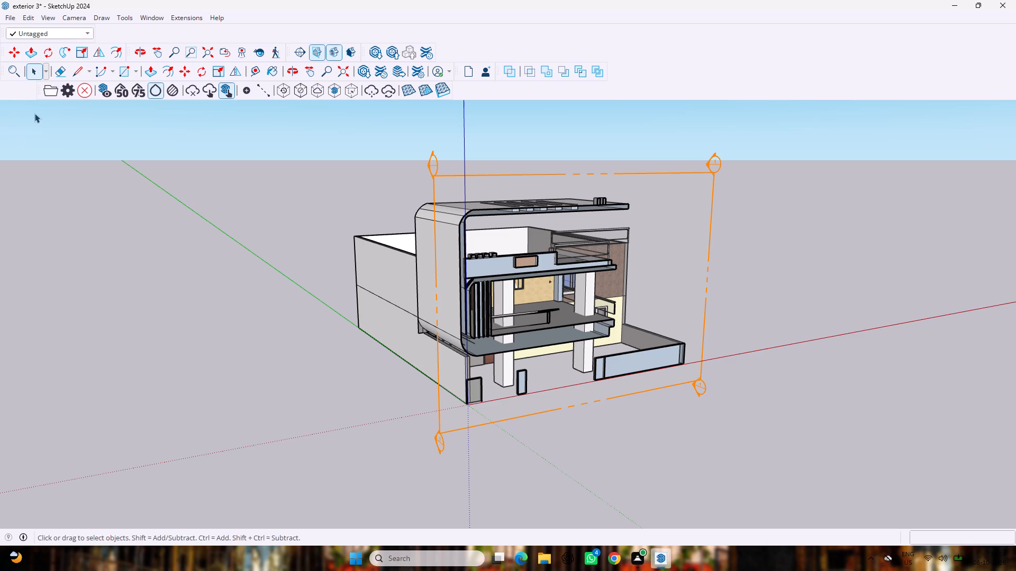
pyautogui.moveTo(42, 127); pyautogui.dragTo(41, 132, button='right')
pyautogui.click(90, 202)
pyautogui.moveTo(153, 249); pyautogui.dragTo(157, 240)
pyautogui.hotkey('ctrl', 'z')
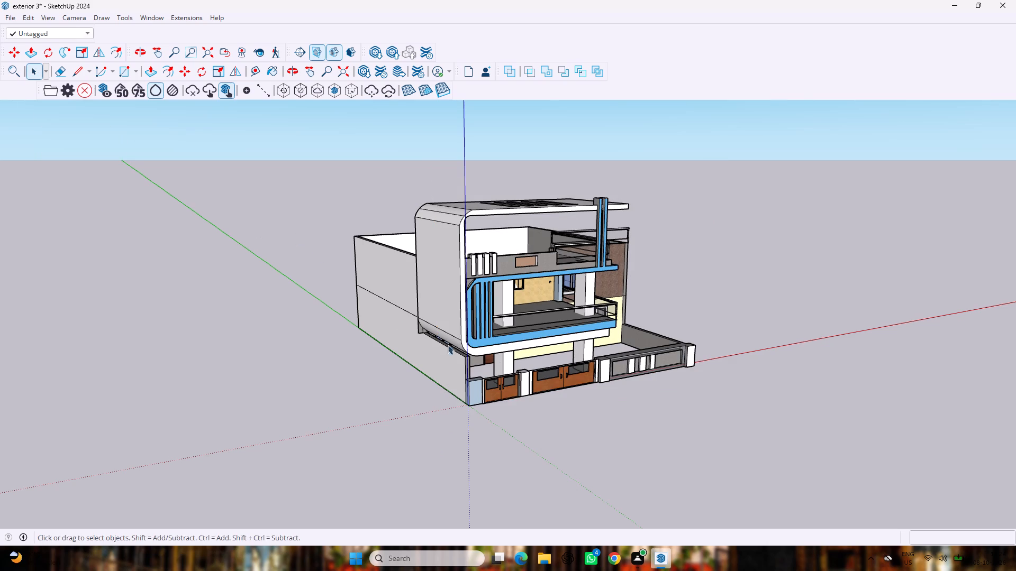
# Save the house model under its existing file name.
pyautogui.scroll(3, 502, 335)
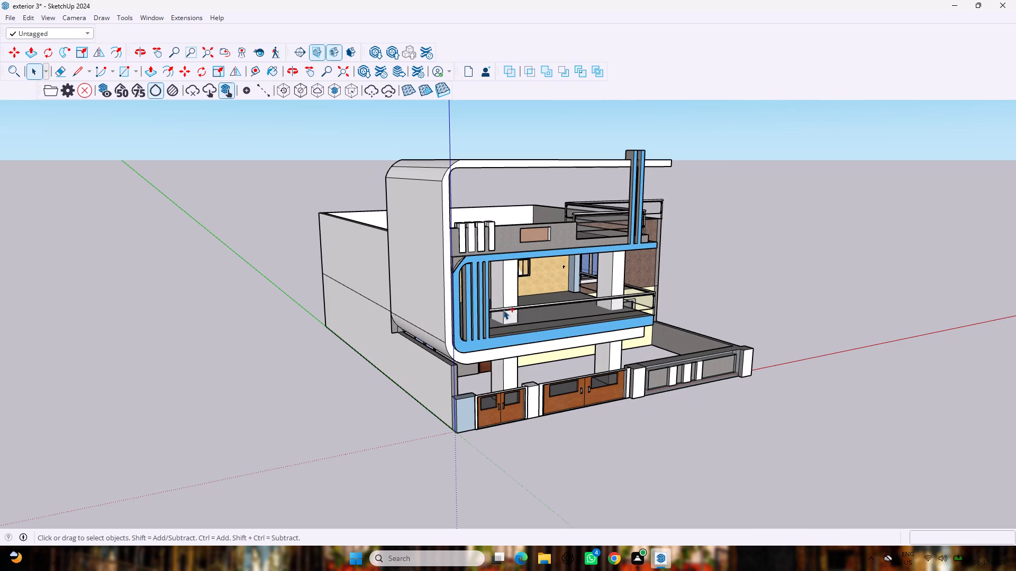
pyautogui.hotkey('ctrl', 's')
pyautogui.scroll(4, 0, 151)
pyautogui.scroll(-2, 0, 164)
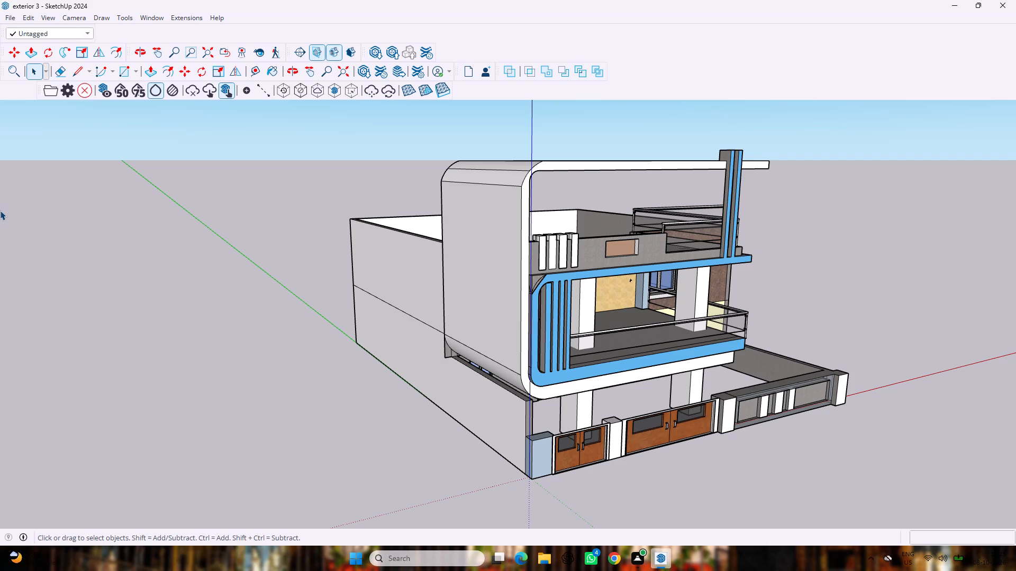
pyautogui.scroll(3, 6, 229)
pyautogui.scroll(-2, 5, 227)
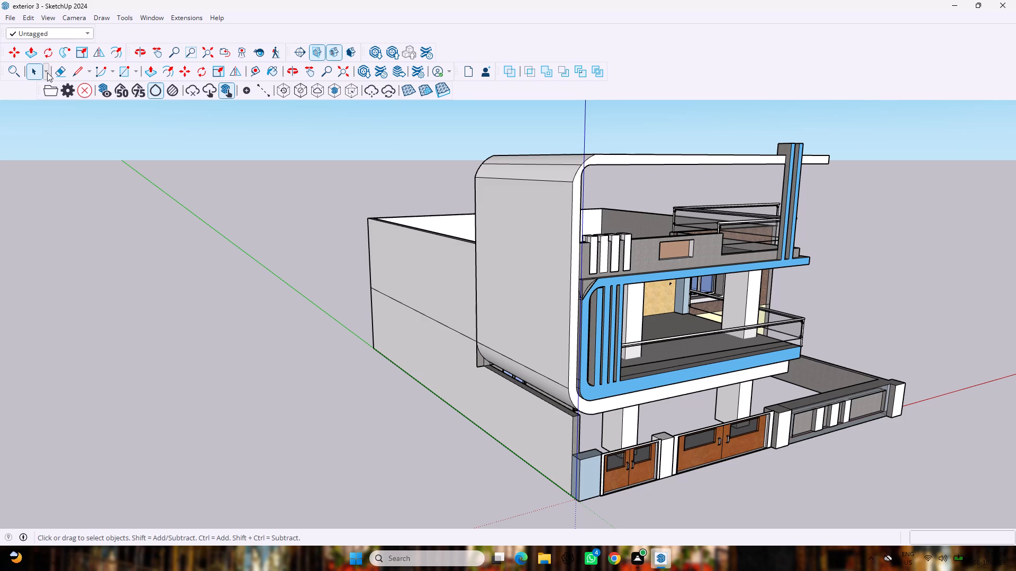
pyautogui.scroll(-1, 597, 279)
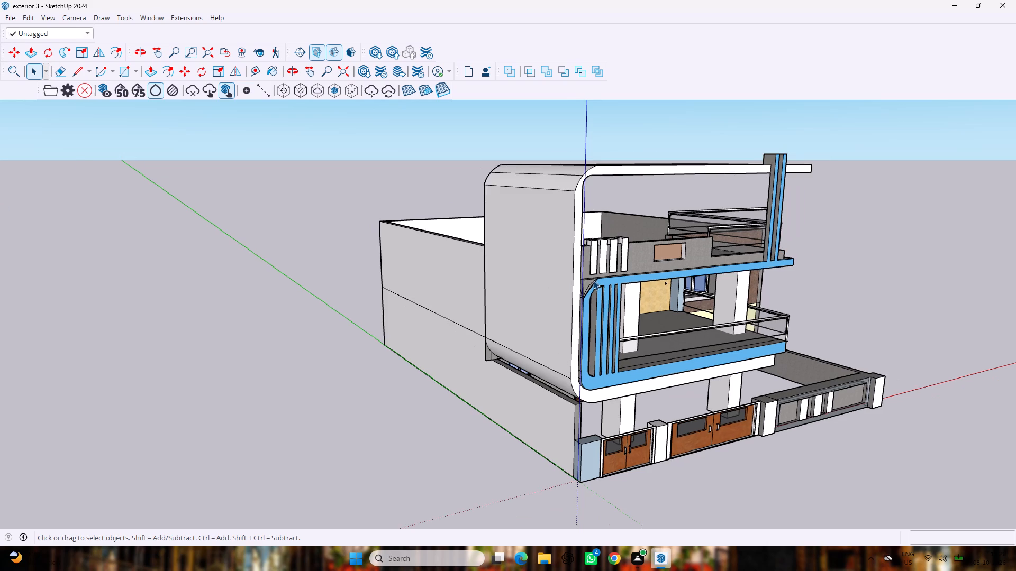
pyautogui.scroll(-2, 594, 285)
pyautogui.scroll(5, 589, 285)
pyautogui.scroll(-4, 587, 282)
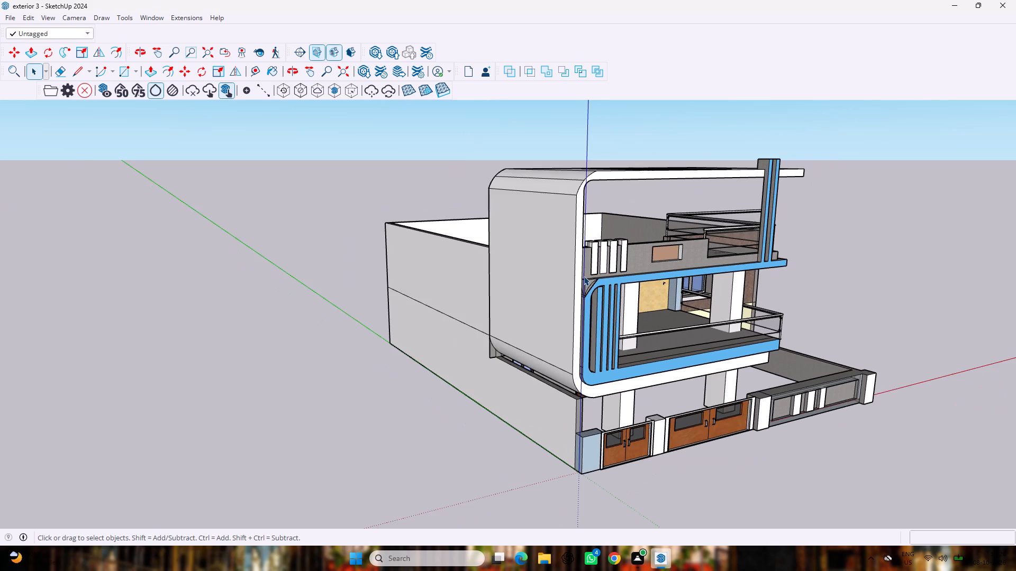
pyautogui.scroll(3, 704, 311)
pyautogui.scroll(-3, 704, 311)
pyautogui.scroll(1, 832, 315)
# Examine the front elevation, roof frame, balcony and side walls from front, raised and angled viewpoints.
pyautogui.moveTo(832, 315); pyautogui.dragTo(740, 289, button='middle')
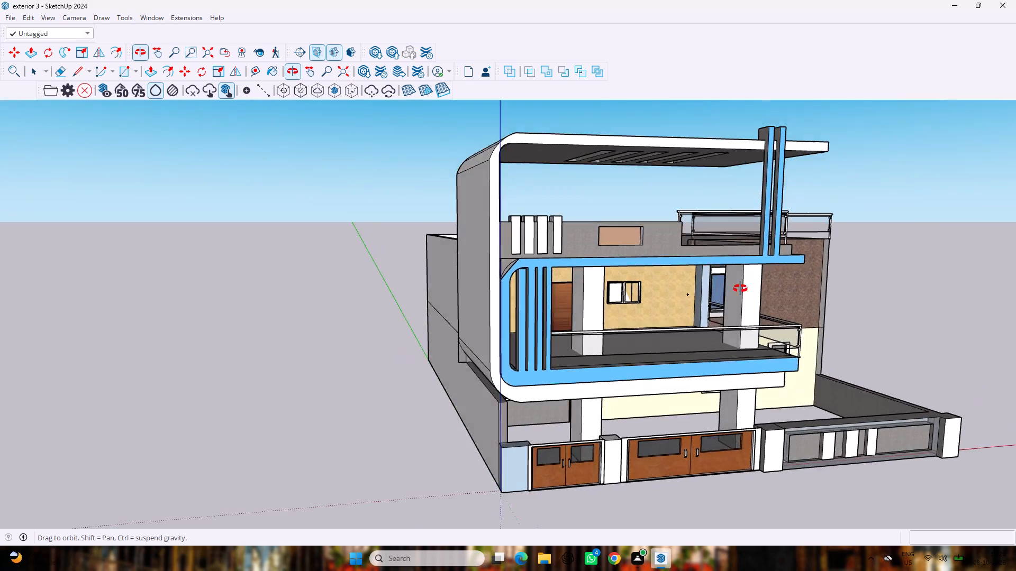
pyautogui.moveTo(740, 289); pyautogui.dragTo(724, 288, button='middle')
pyautogui.scroll(-4, 727, 287)
pyautogui.scroll(3, 733, 325)
pyautogui.middleClick(734, 328)
pyautogui.scroll(2, 732, 324)
pyautogui.moveTo(732, 324); pyautogui.dragTo(725, 320, button='middle')
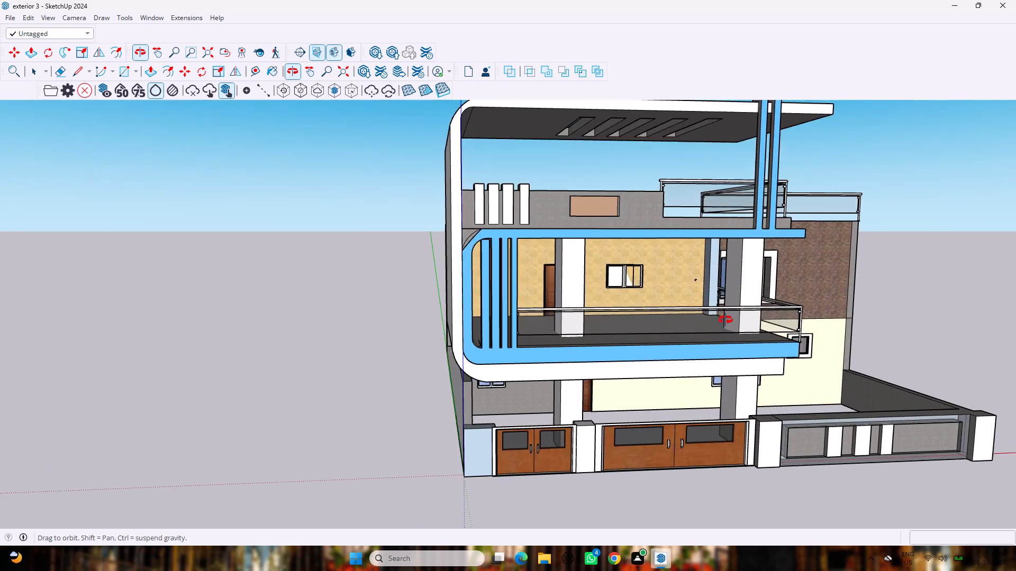
pyautogui.moveTo(725, 320); pyautogui.dragTo(696, 320, button='middle')
pyautogui.middleClick(696, 320)
pyautogui.scroll(-7, 696, 320)
pyautogui.middleClick(696, 320)
pyautogui.moveTo(676, 303); pyautogui.dragTo(681, 361, button='middle')
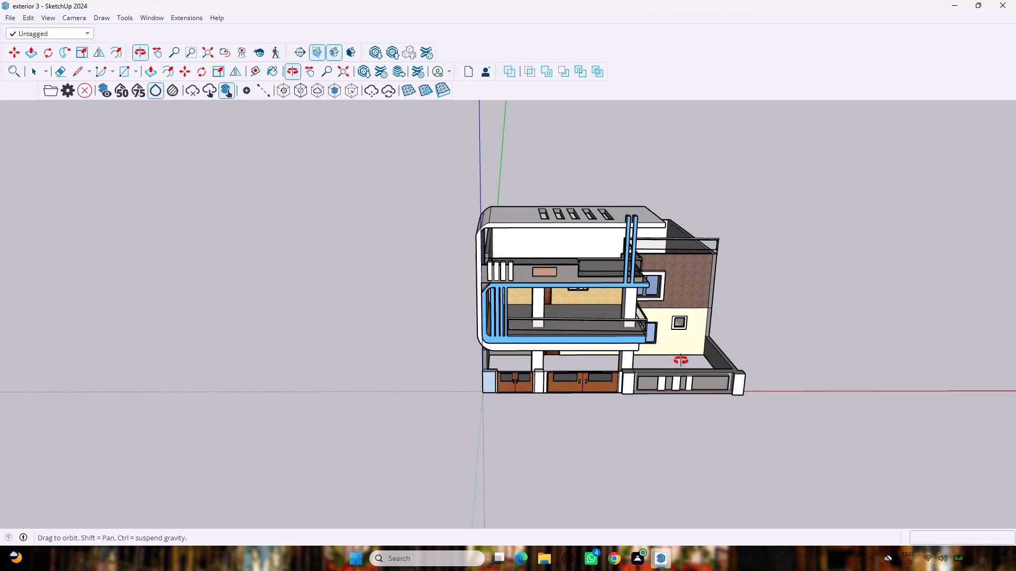
pyautogui.moveTo(681, 361); pyautogui.dragTo(681, 360, button='middle')
pyautogui.scroll(4, 561, 303)
pyautogui.moveTo(561, 303); pyautogui.dragTo(621, 311, button='middle')
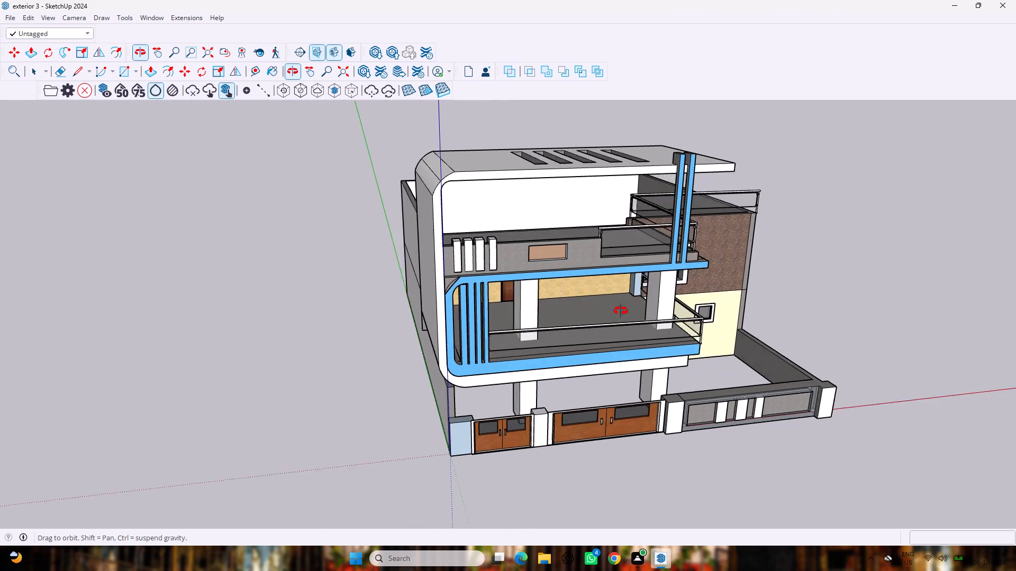
pyautogui.moveTo(621, 311); pyautogui.dragTo(645, 330, button='middle')
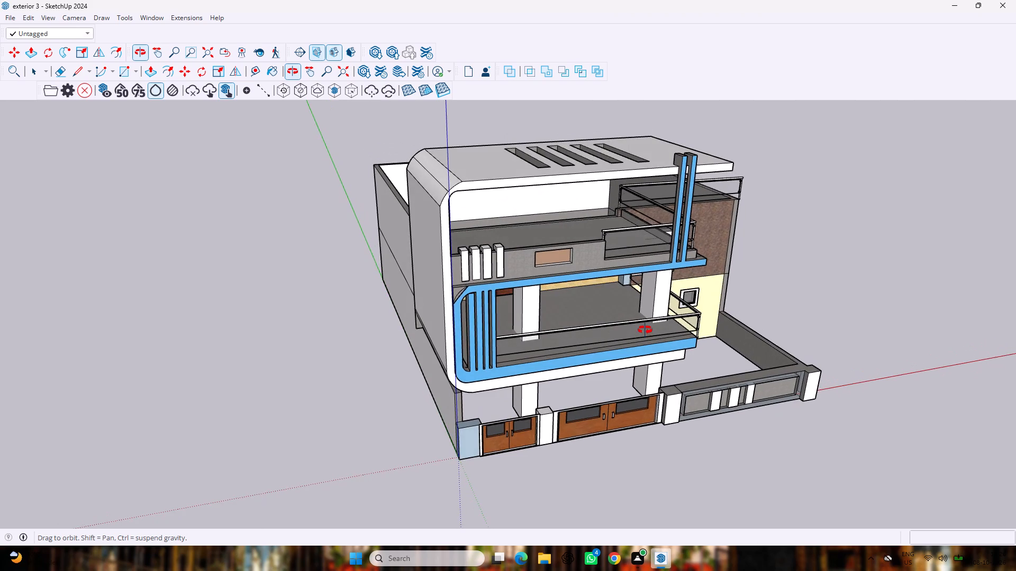
pyautogui.moveTo(645, 330); pyautogui.dragTo(641, 328, button='middle')
pyautogui.moveTo(639, 328); pyautogui.dragTo(630, 327, button='middle')
pyautogui.moveTo(609, 327); pyautogui.dragTo(601, 327, button='middle')
pyautogui.moveTo(557, 320); pyautogui.dragTo(556, 319, button='middle')
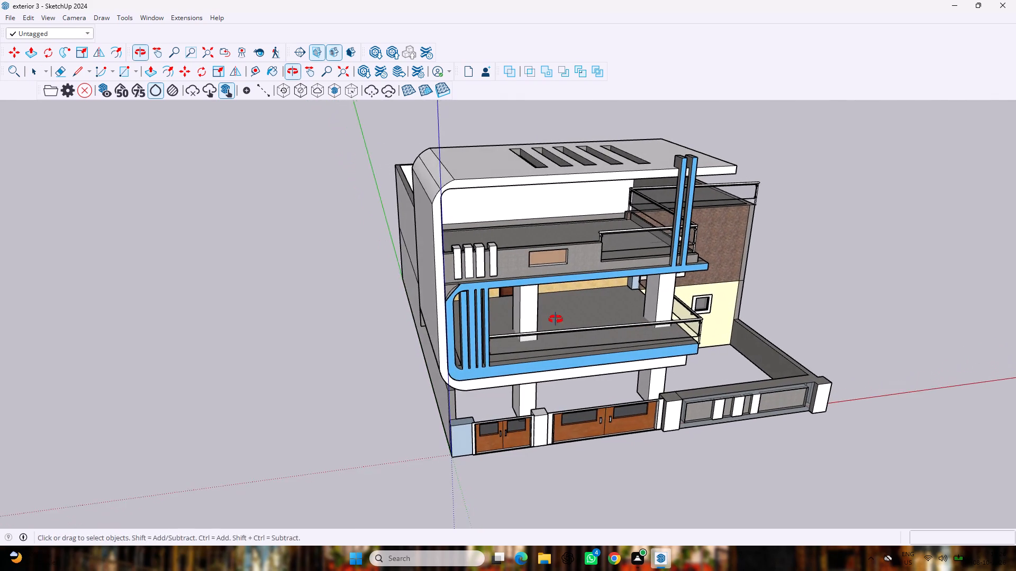
pyautogui.moveTo(556, 319); pyautogui.dragTo(516, 311, button='middle')
pyautogui.middleClick(516, 311)
pyautogui.middleClick(516, 311)
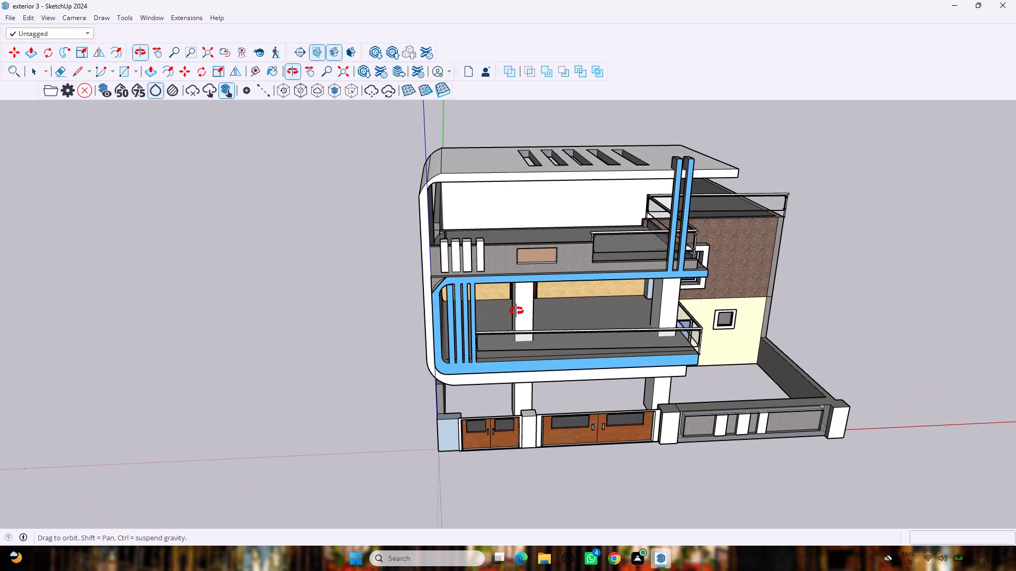
pyautogui.middleClick(516, 311)
pyautogui.scroll(-3, 516, 308)
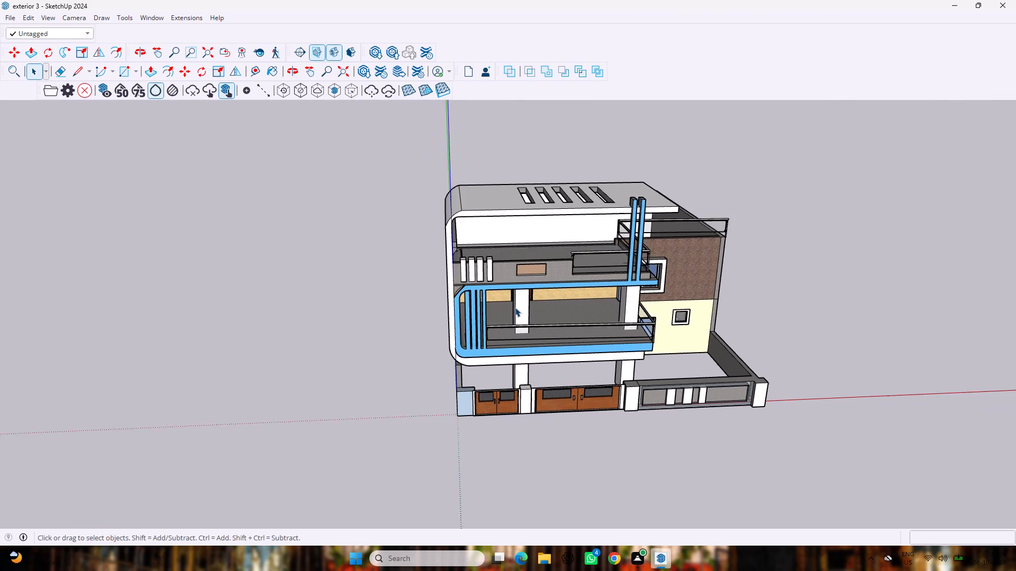
pyautogui.scroll(-2, 515, 307)
pyautogui.moveTo(515, 307); pyautogui.dragTo(560, 319, button='middle')
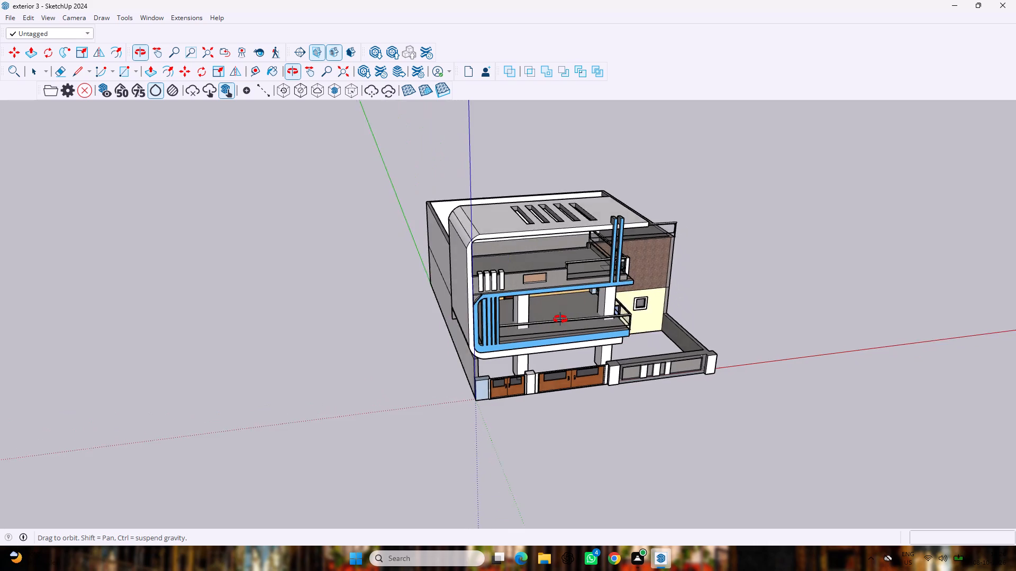
pyautogui.moveTo(560, 319); pyautogui.dragTo(580, 266, button='middle')
pyautogui.scroll(3, 566, 259)
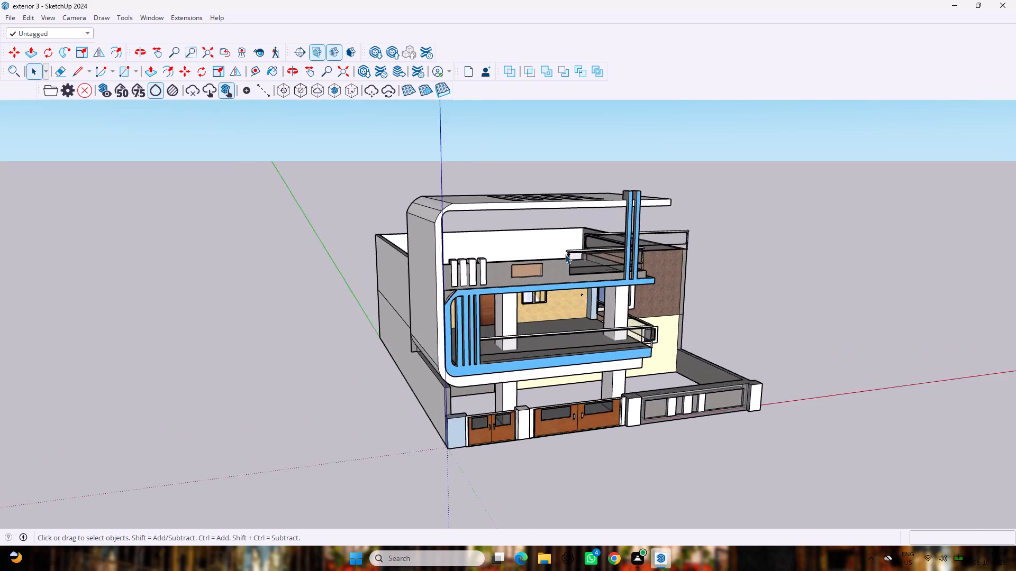
pyautogui.scroll(4, 565, 254)
pyautogui.scroll(-4, 565, 253)
pyautogui.scroll(2, 584, 289)
pyautogui.middleClick(584, 289)
pyautogui.middleClick(584, 288)
pyautogui.scroll(-3, 584, 288)
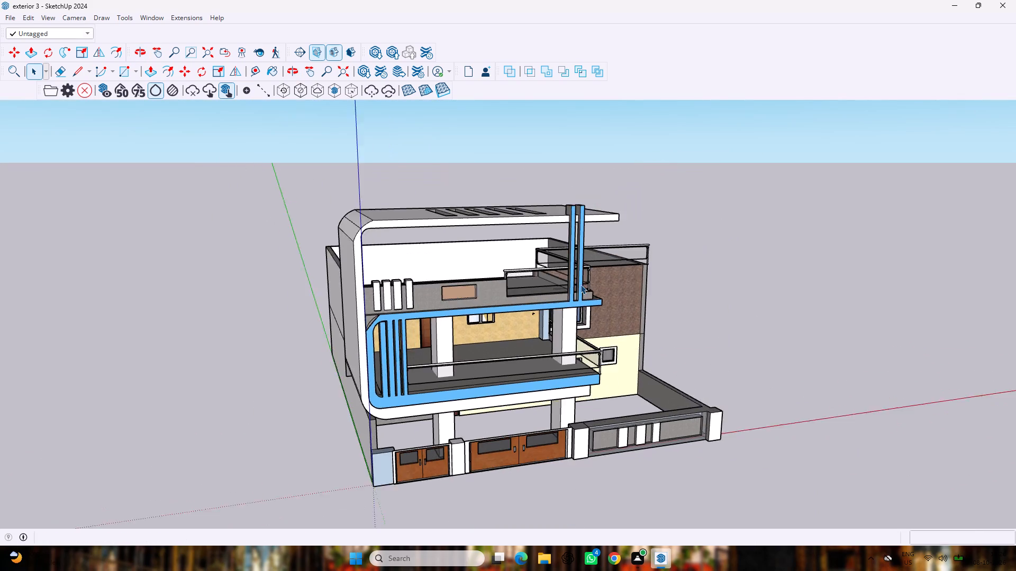
pyautogui.scroll(3, 564, 300)
pyautogui.moveTo(695, 429); pyautogui.dragTo(657, 377, button='middle')
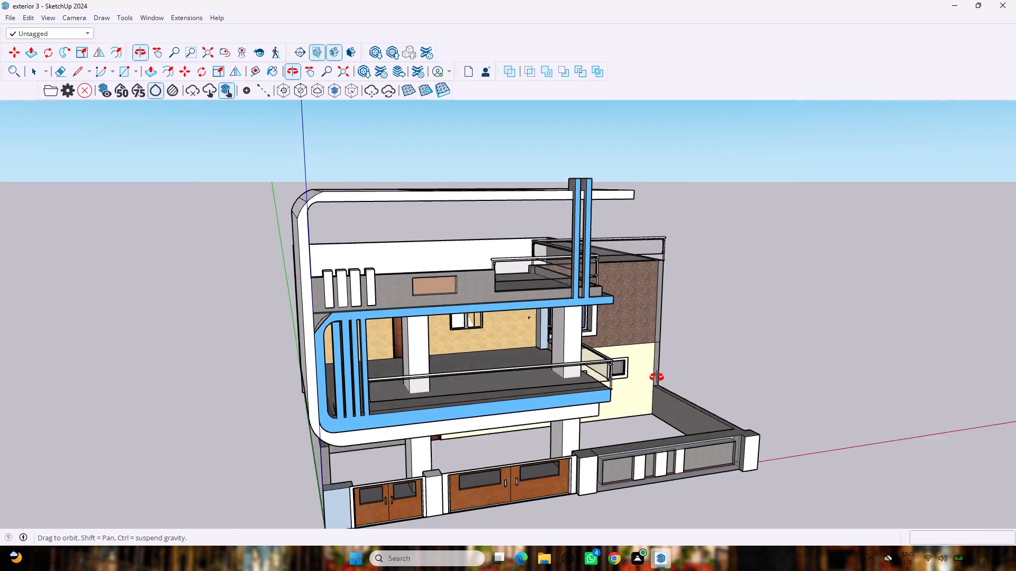
pyautogui.moveTo(657, 377); pyautogui.dragTo(619, 403, button='middle')
pyautogui.scroll(2, 614, 397)
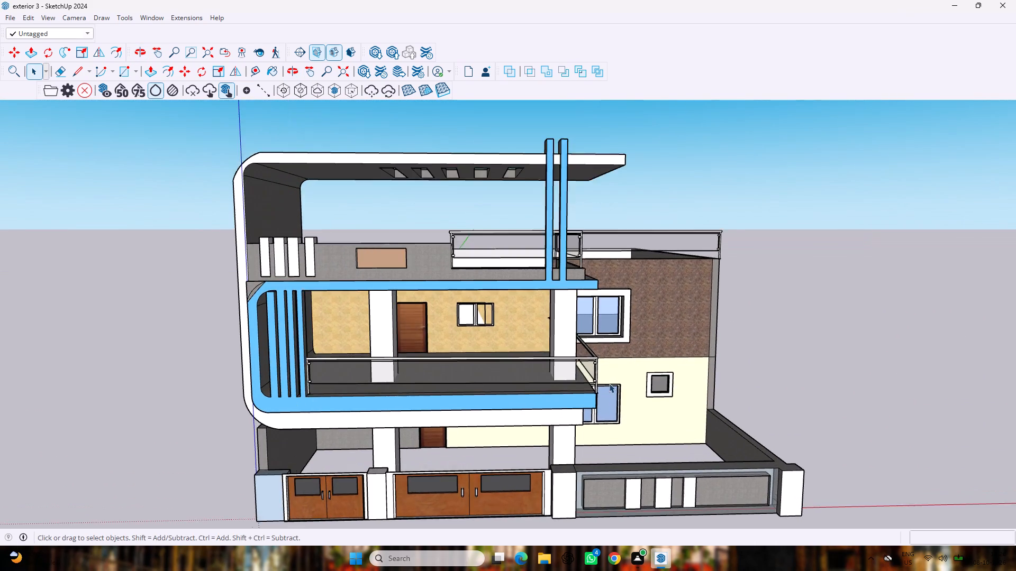
# Draw a 46' 1/2" by 57' 9" rectangle across the underside of the house, from the front gate pillar corner to the opposite rear corner.
pyautogui.moveTo(609, 383); pyautogui.dragTo(797, 191, button='middle')
pyautogui.scroll(1, 609, 383)
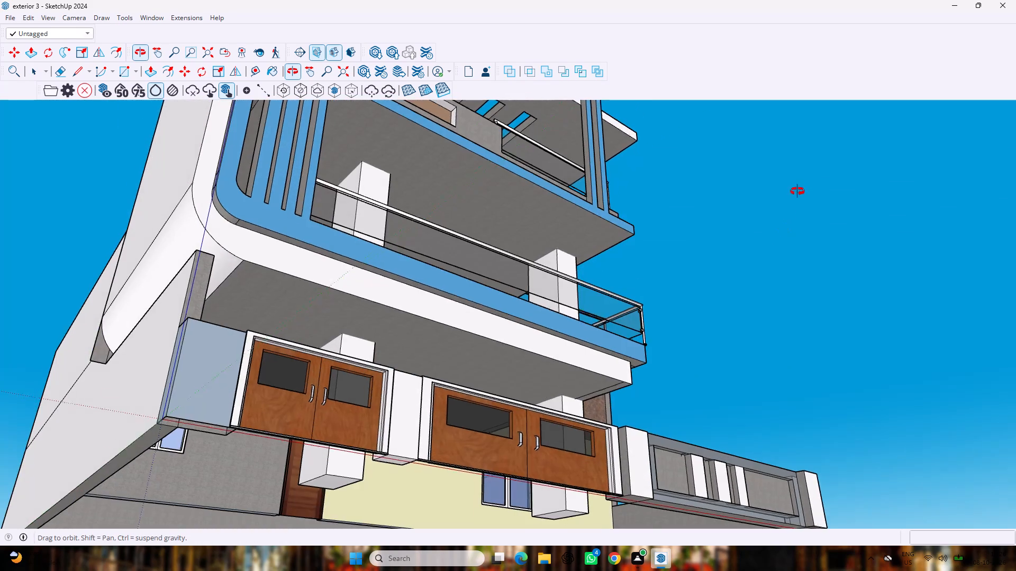
pyautogui.moveTo(797, 191); pyautogui.dragTo(776, 264, button='middle')
pyautogui.scroll(-10, 776, 264)
pyautogui.scroll(1, 643, 505)
pyautogui.moveTo(643, 503); pyautogui.dragTo(653, 440, button='middle')
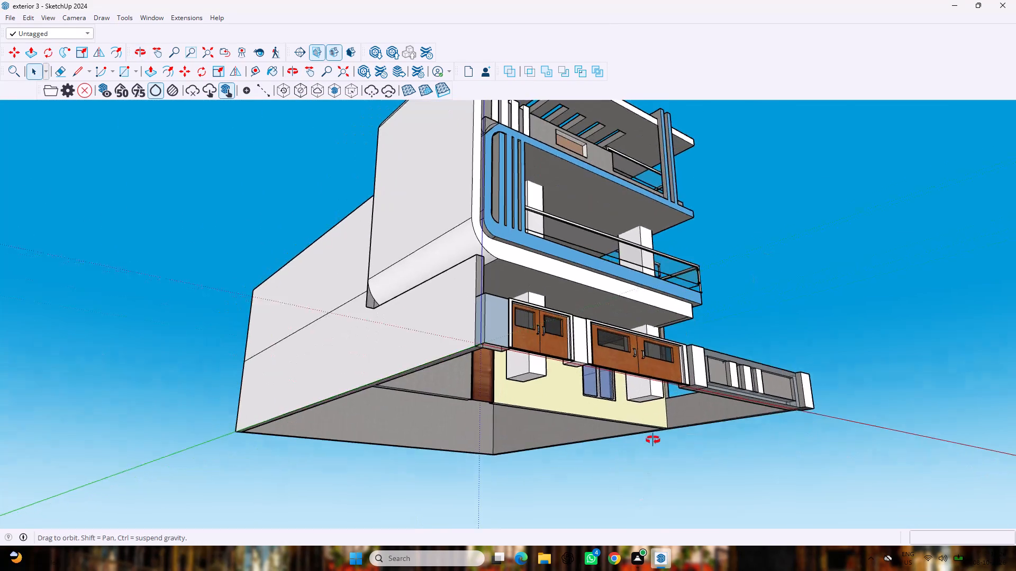
pyautogui.scroll(1, 653, 440)
pyautogui.moveTo(653, 440); pyautogui.dragTo(659, 357, button='middle')
pyautogui.scroll(-4, 659, 352)
pyautogui.scroll(2, 666, 356)
pyautogui.scroll(-8, 666, 354)
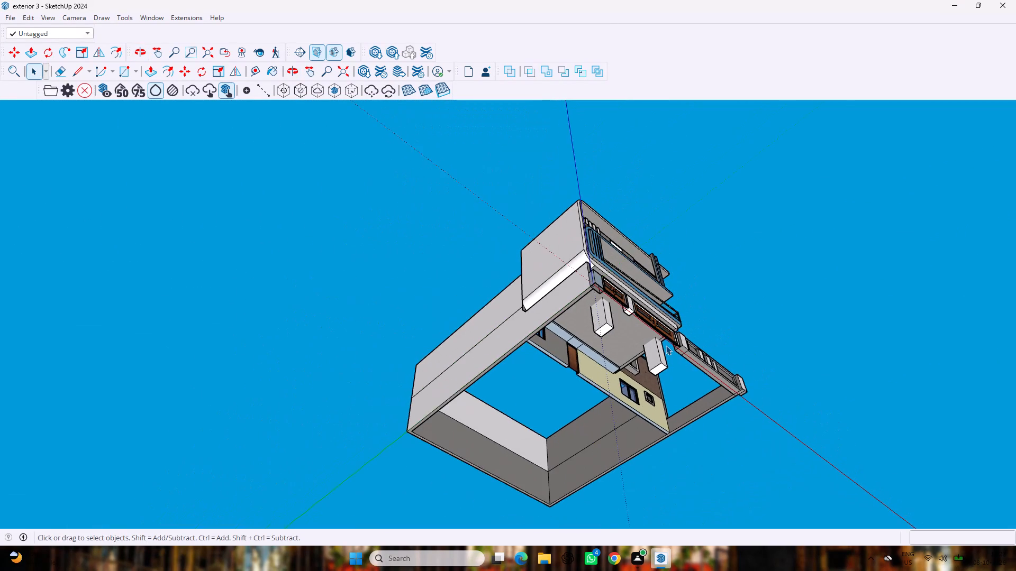
pyautogui.scroll(6, 624, 403)
pyautogui.scroll(-4, 624, 378)
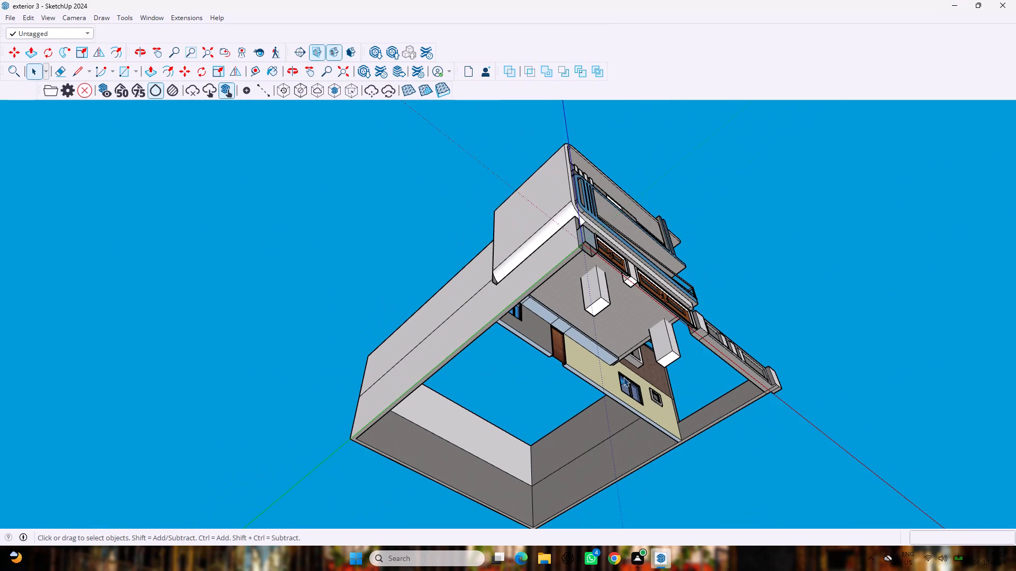
pyautogui.press('r')
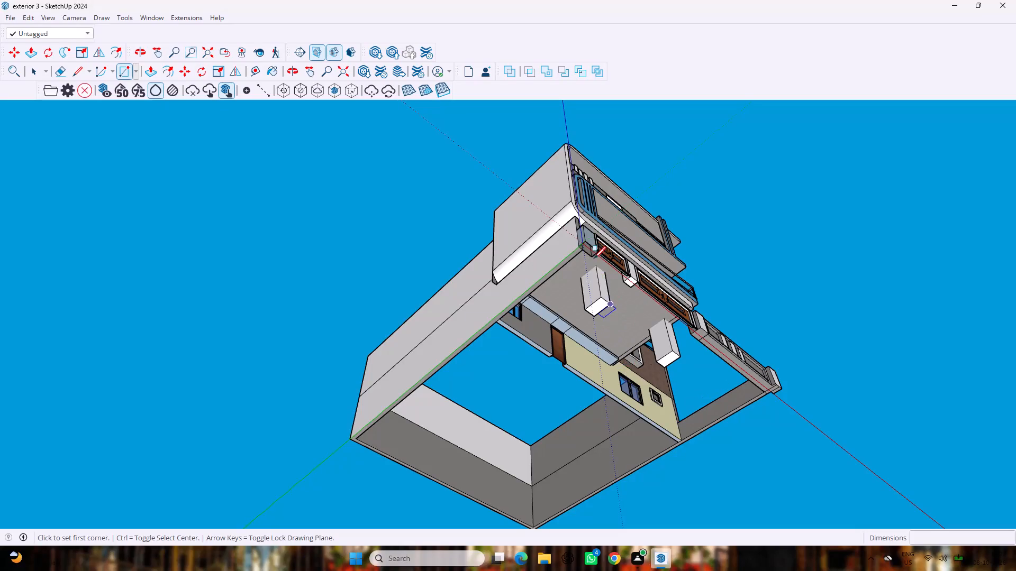
pyautogui.click(586, 244)
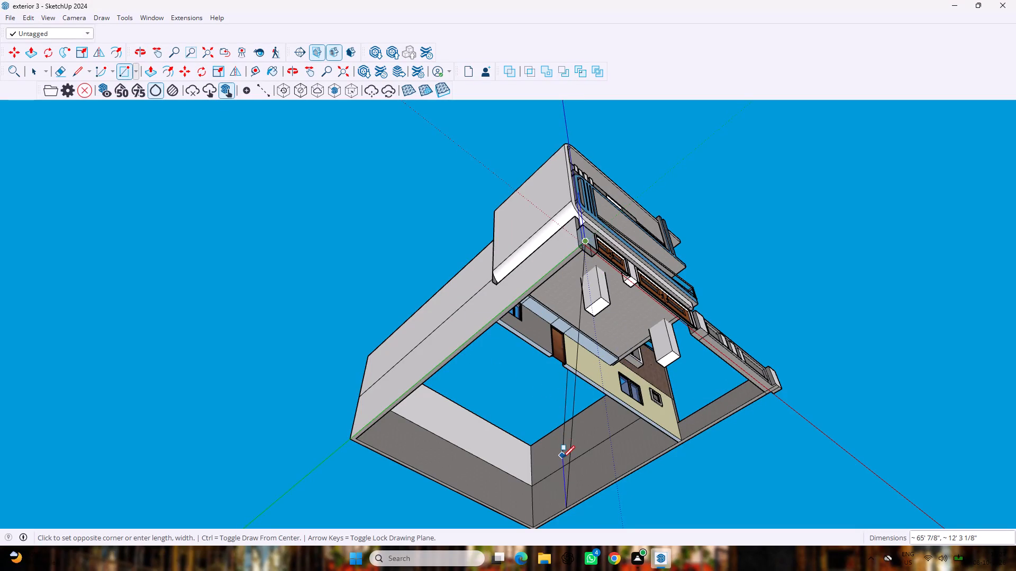
pyautogui.scroll(-9, 563, 458)
pyautogui.scroll(11, 536, 522)
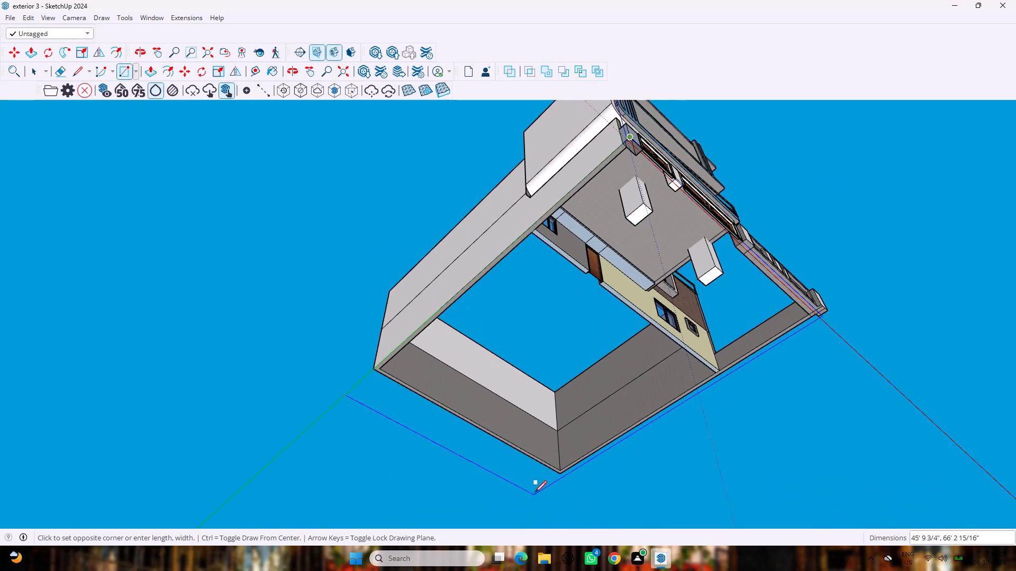
pyautogui.scroll(3, 534, 493)
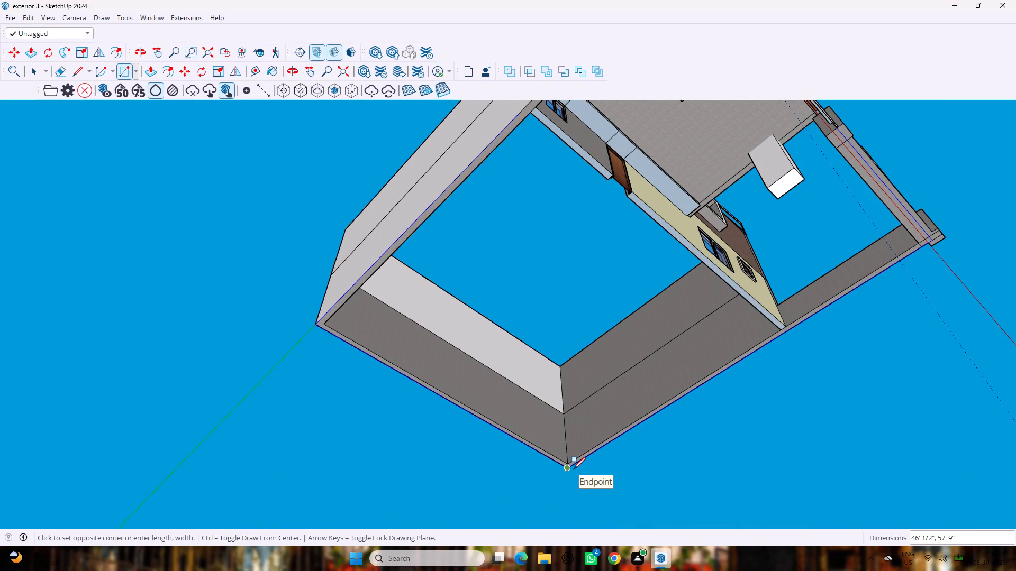
pyautogui.click(573, 469)
# Push/Pull the new floor face downward by 9" to form a base slab under the house.
pyautogui.scroll(-4, 573, 469)
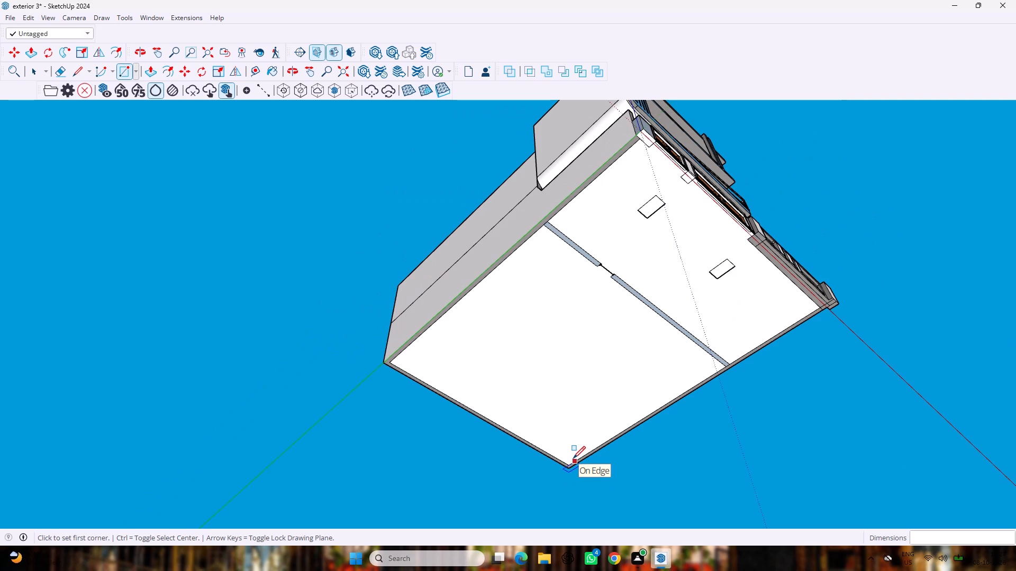
pyautogui.press('p')
pyautogui.moveTo(577, 409); pyautogui.dragTo(588, 423)
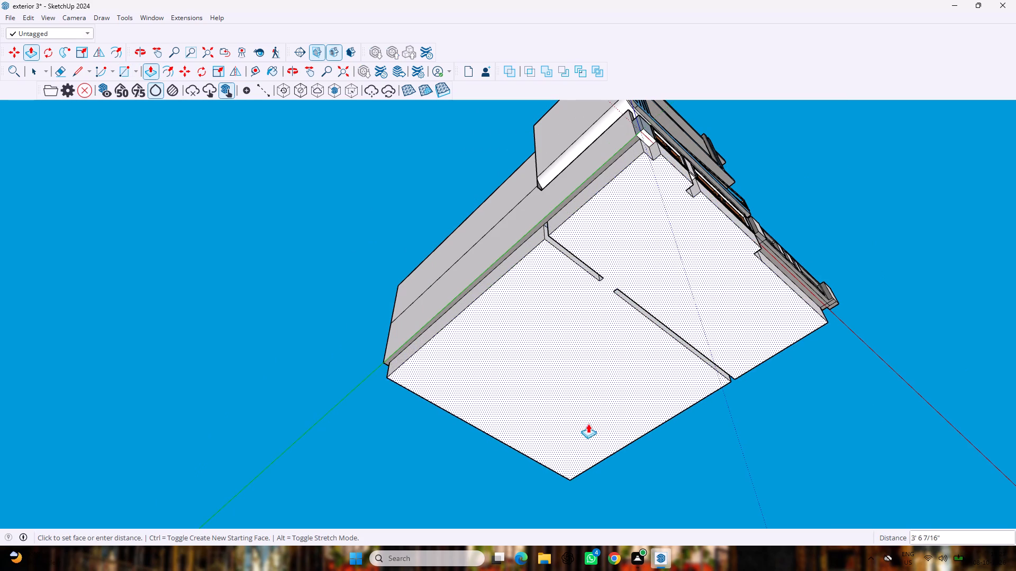
pyautogui.moveTo(588, 423); pyautogui.dragTo(589, 427)
pyautogui.press('9')
pyautogui.hotkey('shift', '"')
pyautogui.press('Return')
# Push/Pull the perimeter wall's underside strip around the base slab downward by about 1' 5 3/8".
pyautogui.scroll(3, 595, 360)
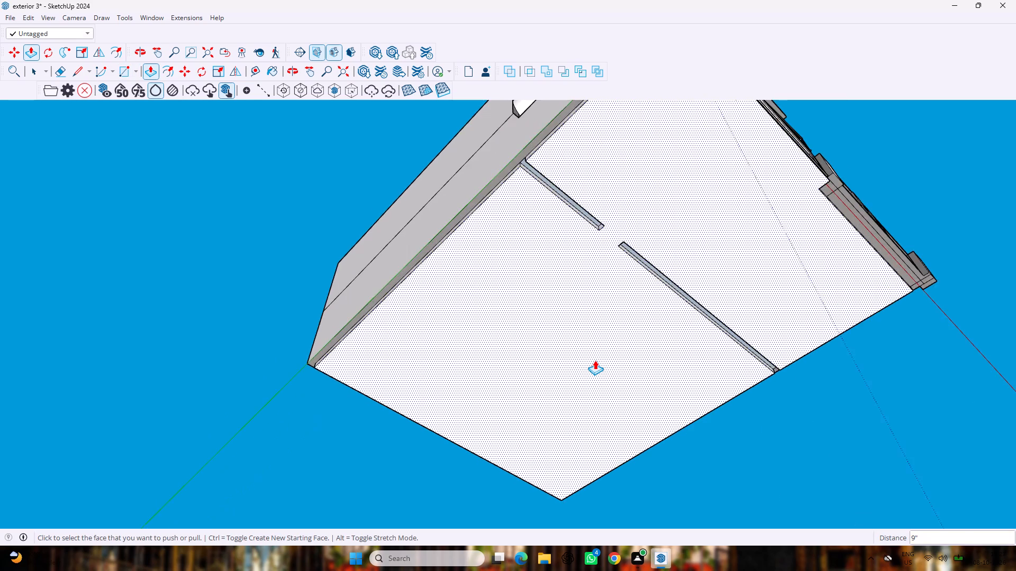
pyautogui.scroll(-3, 595, 360)
pyautogui.scroll(10, 473, 261)
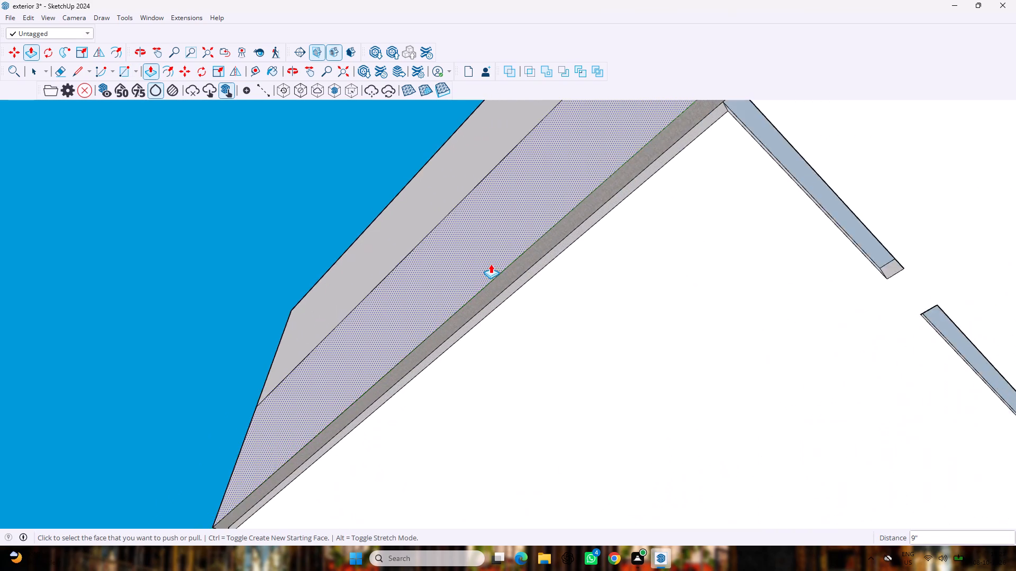
pyautogui.scroll(4, 491, 264)
pyautogui.scroll(2, 563, 272)
pyautogui.scroll(-4, 563, 270)
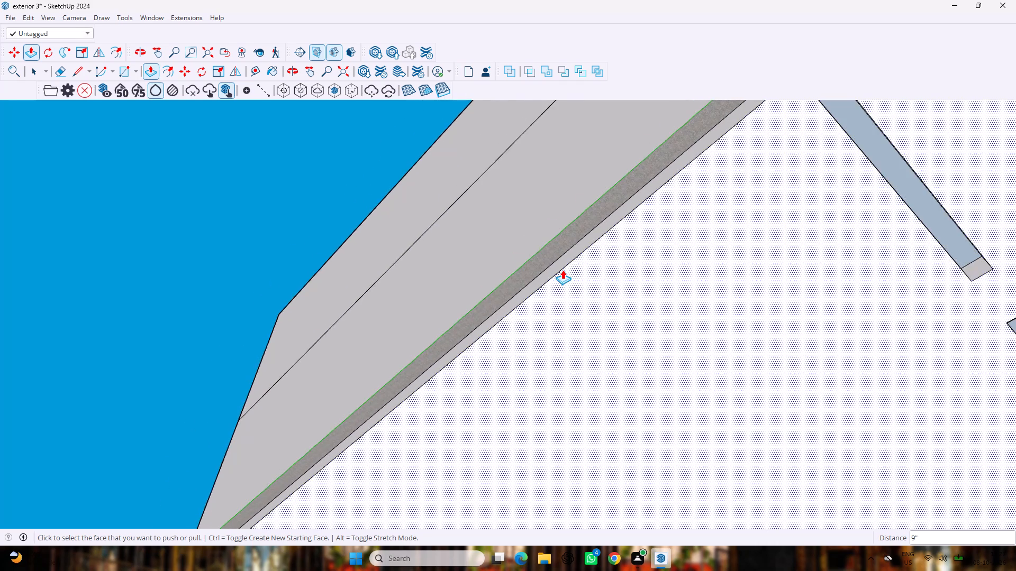
pyautogui.scroll(-4, 563, 269)
pyautogui.moveTo(580, 234); pyautogui.dragTo(589, 250)
pyautogui.press('9')
pyautogui.hotkey('shift', '"')
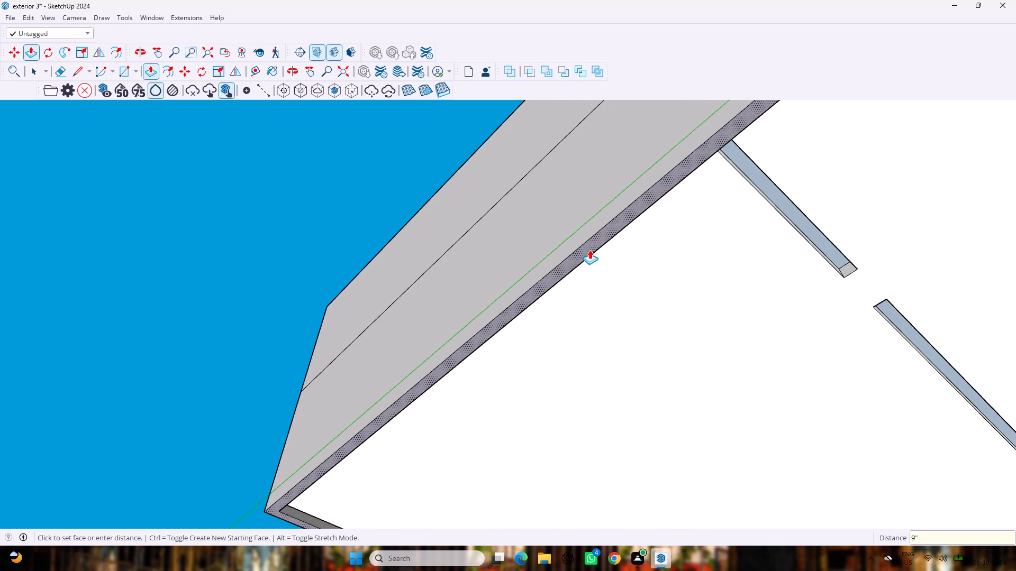
# Push/Pull the recessed slab front under the pillar between the two gates outward by 1' 2 13/16", flush with its neighbours.
pyautogui.scroll(-13, 790, 255)
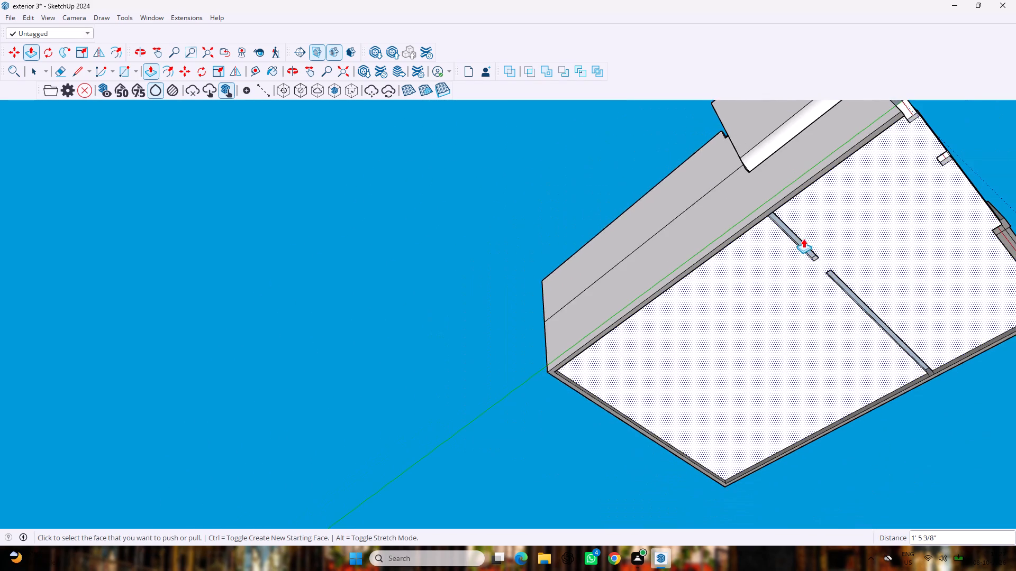
pyautogui.scroll(-2, 803, 238)
pyautogui.moveTo(883, 183); pyautogui.dragTo(688, 316, button='middle')
pyautogui.scroll(-6, 690, 316)
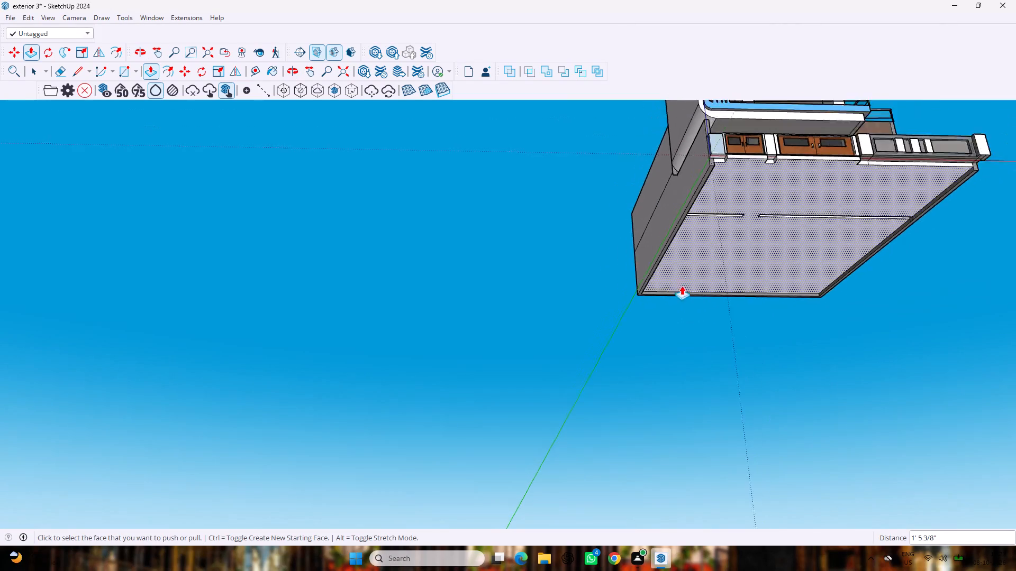
pyautogui.scroll(-6, 682, 285)
pyautogui.moveTo(741, 190); pyautogui.dragTo(750, 347, button='middle')
pyautogui.scroll(6, 808, 256)
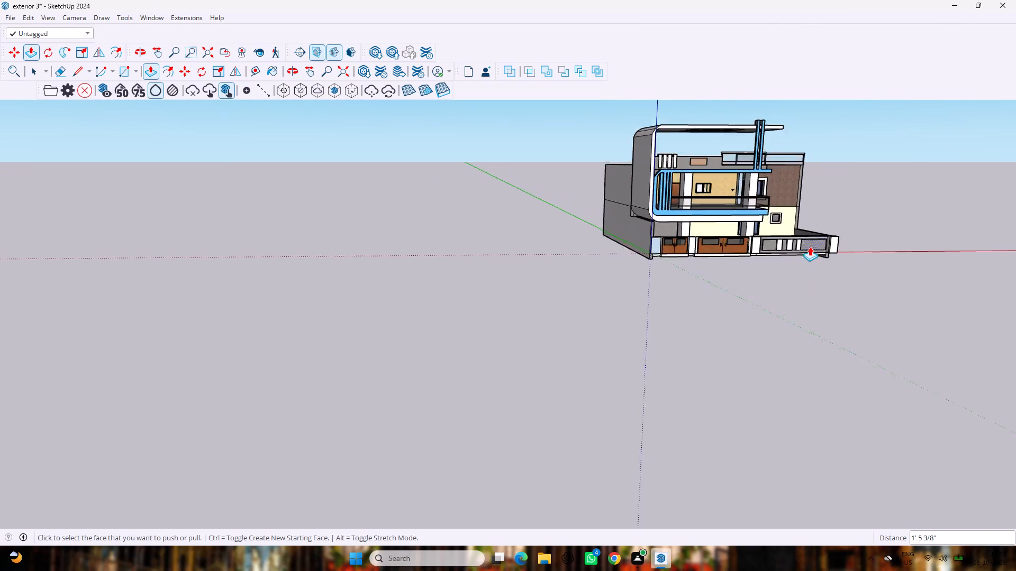
pyautogui.scroll(10, 810, 246)
pyautogui.scroll(10, 520, 282)
pyautogui.moveTo(393, 269); pyautogui.dragTo(394, 277)
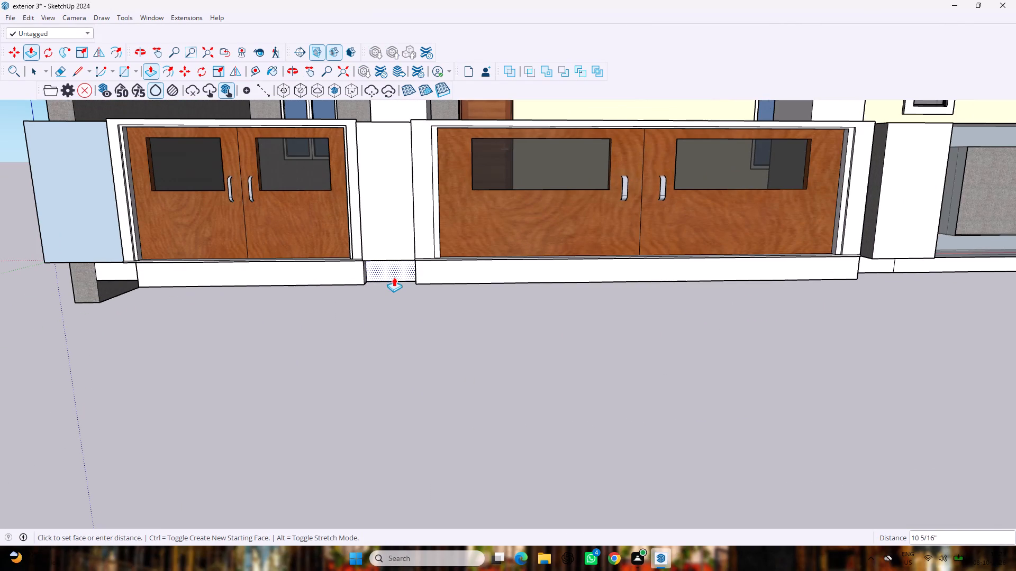
pyautogui.moveTo(394, 277); pyautogui.dragTo(416, 275)
# Push/Pull the base slab's front outward by 1' 9" below the boundary fence and 1' 2 13/16" below the adjacent gate pillar.
pyautogui.scroll(-9, 421, 278)
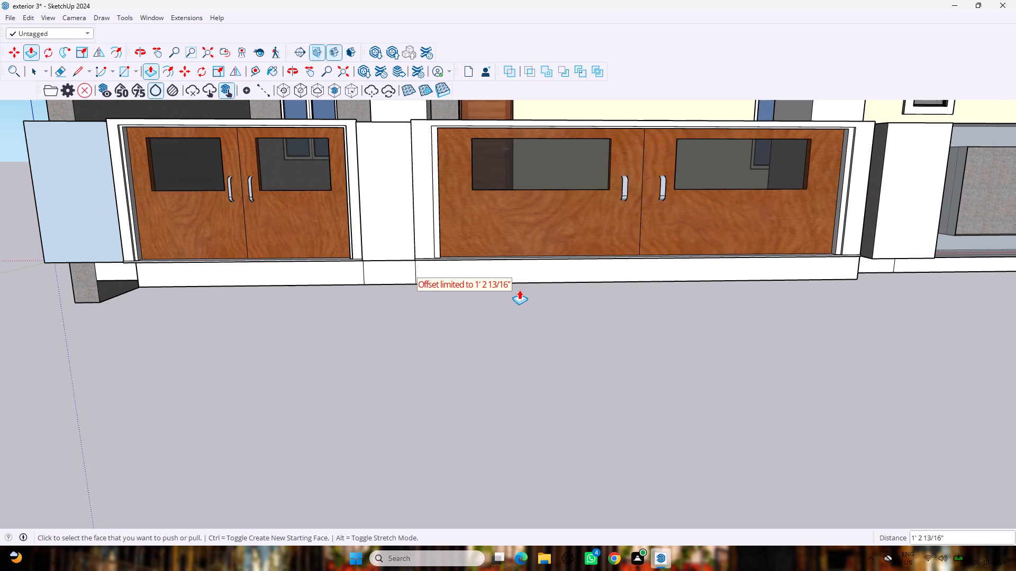
pyautogui.scroll(-4, 694, 300)
pyautogui.scroll(7, 956, 300)
pyautogui.moveTo(906, 254); pyautogui.dragTo(926, 237)
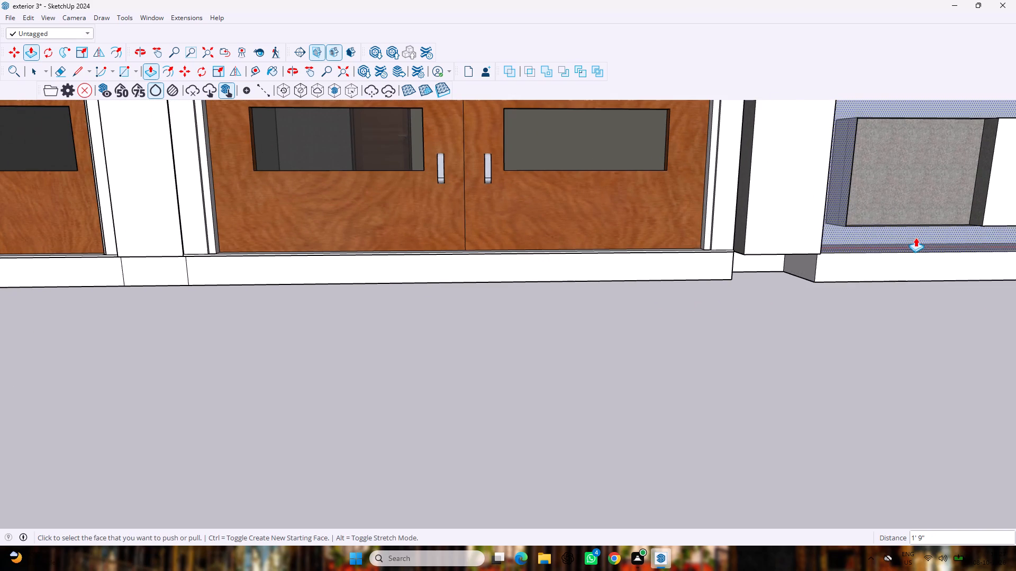
pyautogui.moveTo(774, 257); pyautogui.dragTo(817, 265)
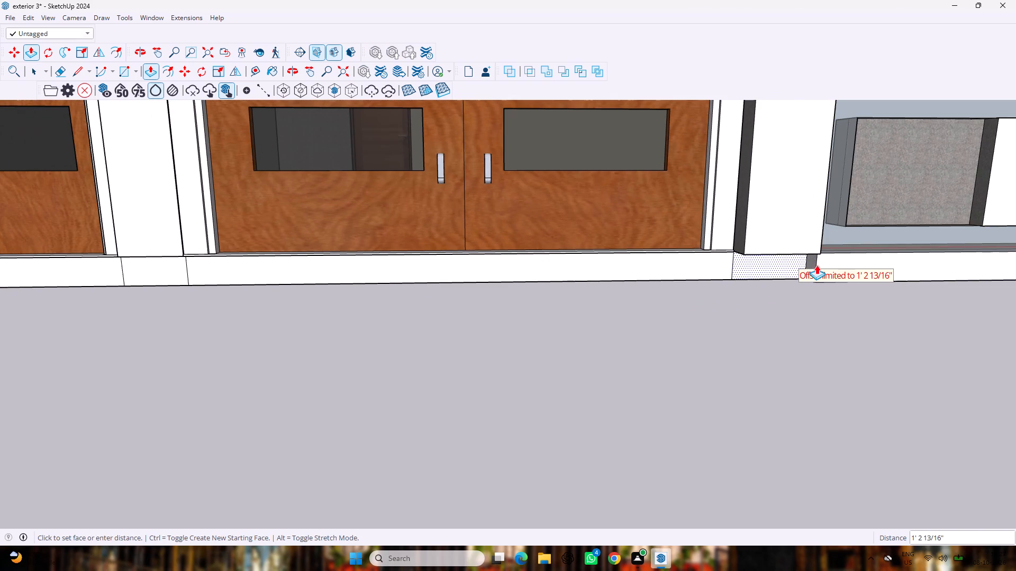
pyautogui.moveTo(817, 265); pyautogui.dragTo(827, 263)
# Push the slab front below the boundary fence back by 6 3/16" to line up with the adjacent pillar section.
pyautogui.scroll(-4, 827, 263)
pyautogui.moveTo(837, 260); pyautogui.dragTo(838, 256)
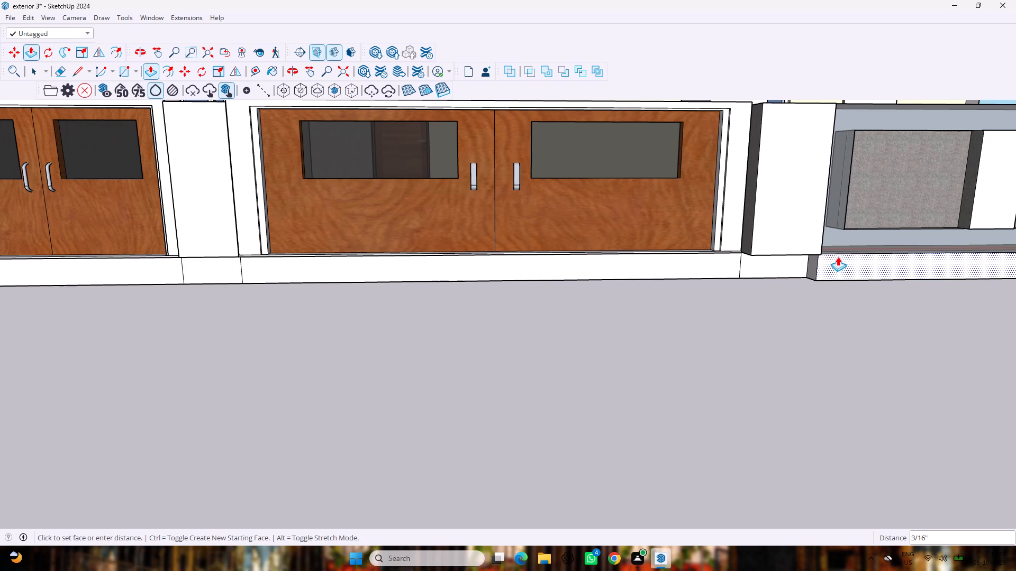
pyautogui.moveTo(838, 256); pyautogui.dragTo(797, 264)
# Push/Pull the base slab's end face below the fence's far corner pillar outward by 9" to the side wall's outer face.
pyautogui.scroll(-5, 791, 262)
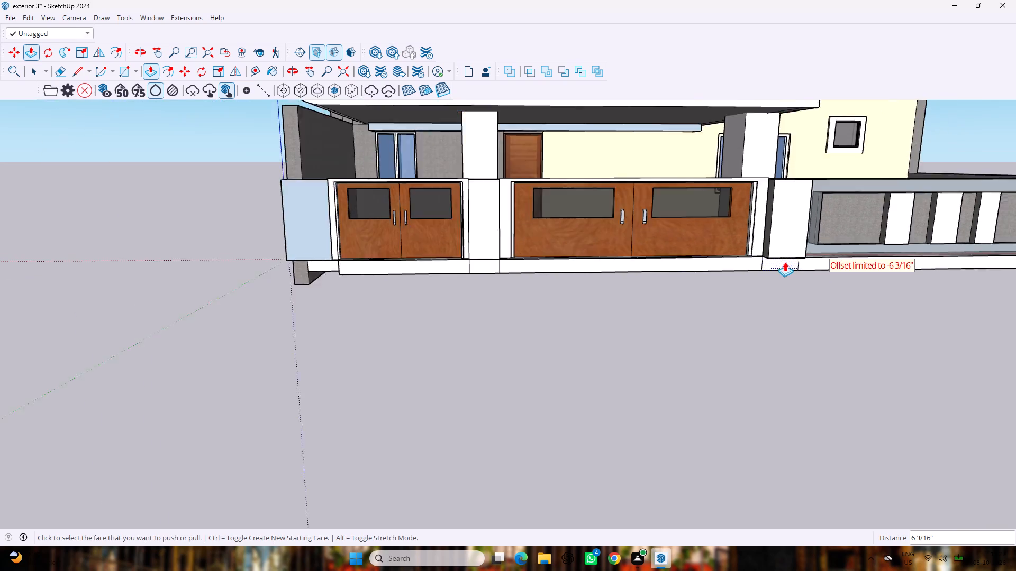
pyautogui.scroll(-11, 785, 262)
pyautogui.scroll(10, 1011, 270)
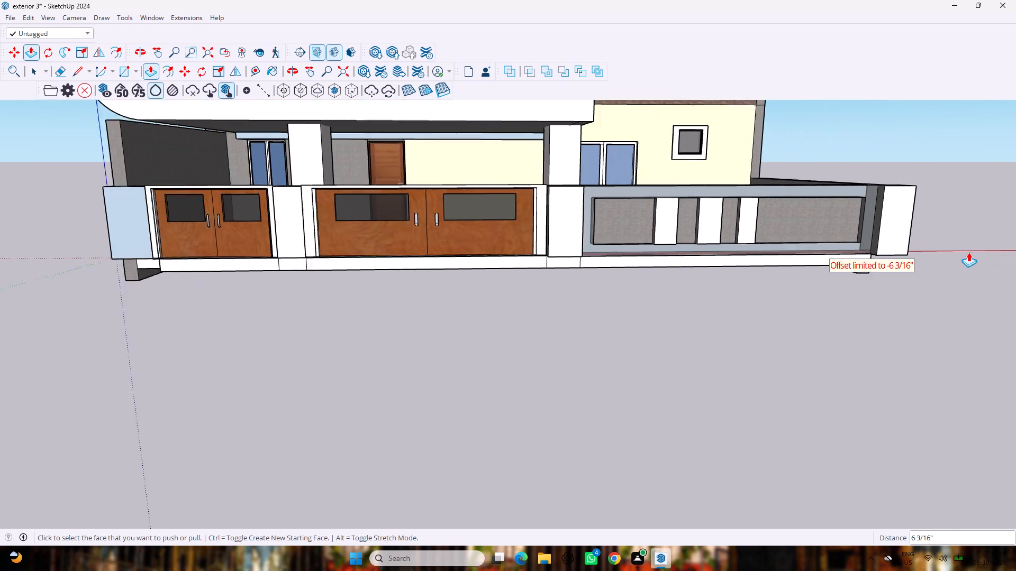
pyautogui.scroll(6, 968, 252)
pyautogui.scroll(2, 841, 285)
pyautogui.moveTo(842, 285); pyautogui.dragTo(635, 257, button='middle')
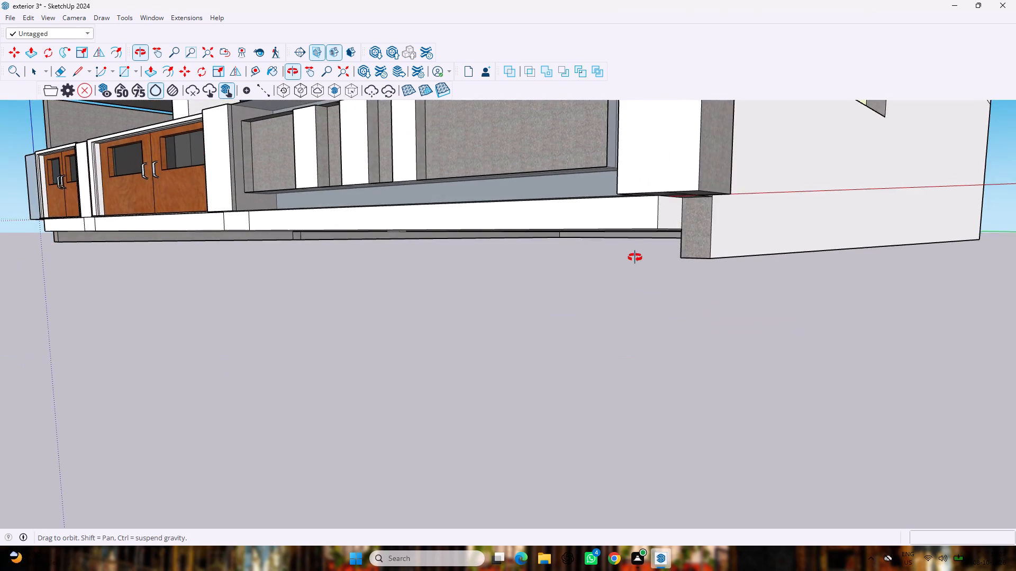
pyautogui.moveTo(635, 257); pyautogui.dragTo(654, 239, button='middle')
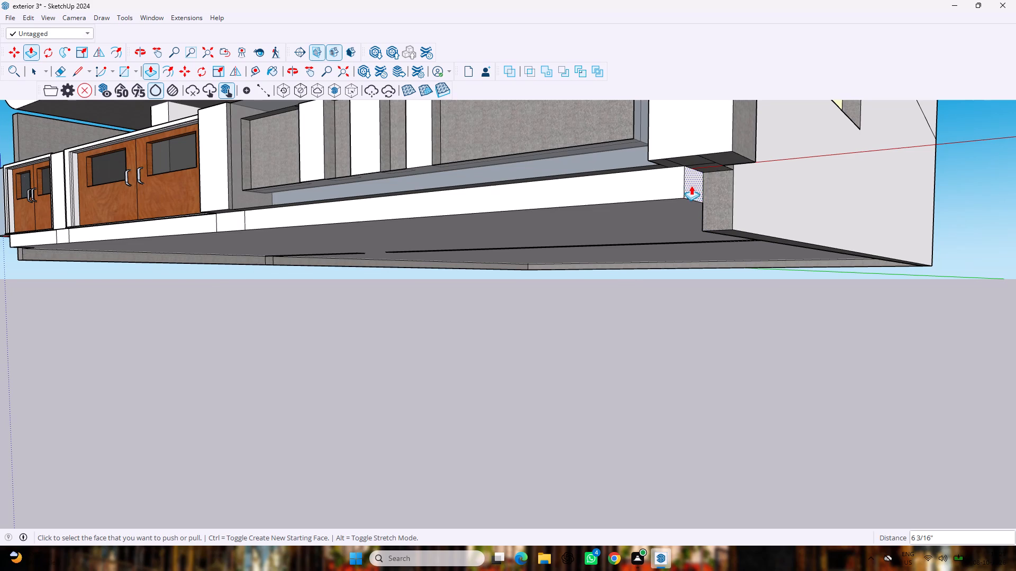
pyautogui.moveTo(690, 186); pyautogui.dragTo(724, 191)
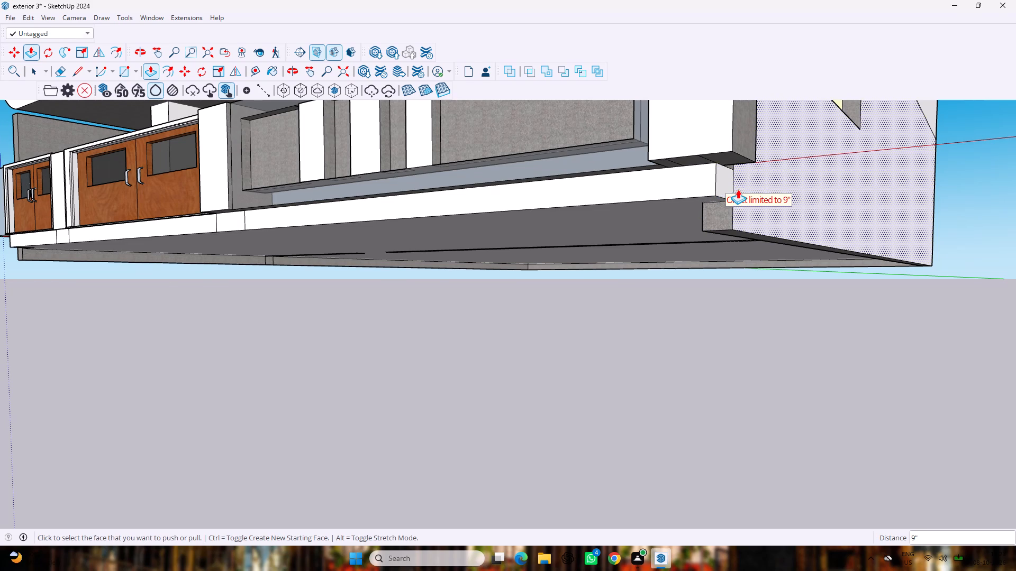
# Push/Pull the recessed slab front below the light-blue corner pillar outward, flush with the slab front under the gates.
pyautogui.scroll(-3, 766, 199)
pyautogui.scroll(-9, 710, 174)
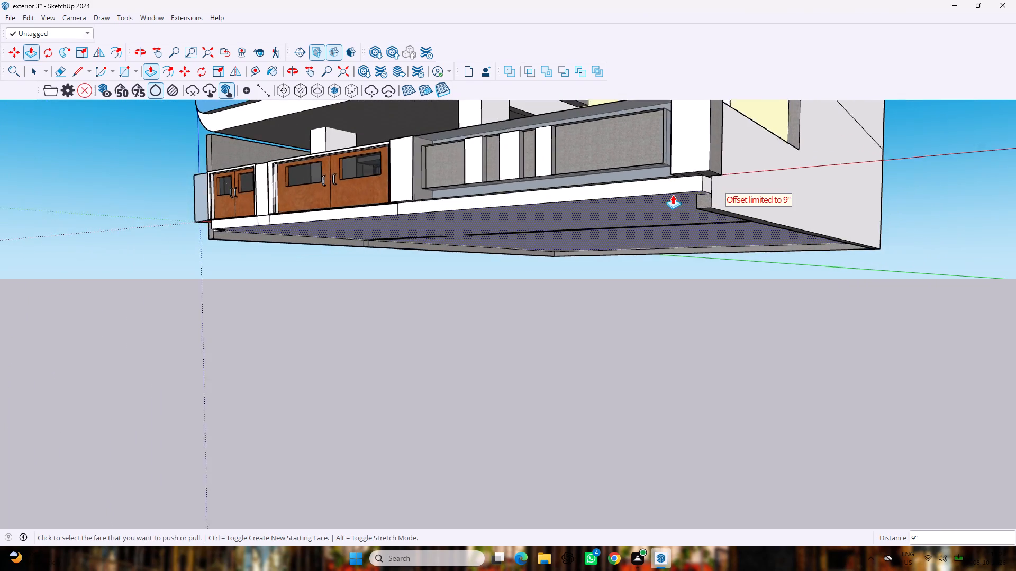
pyautogui.scroll(-3, 673, 195)
pyautogui.moveTo(610, 216); pyautogui.dragTo(784, 301, button='middle')
pyautogui.scroll(2, 595, 275)
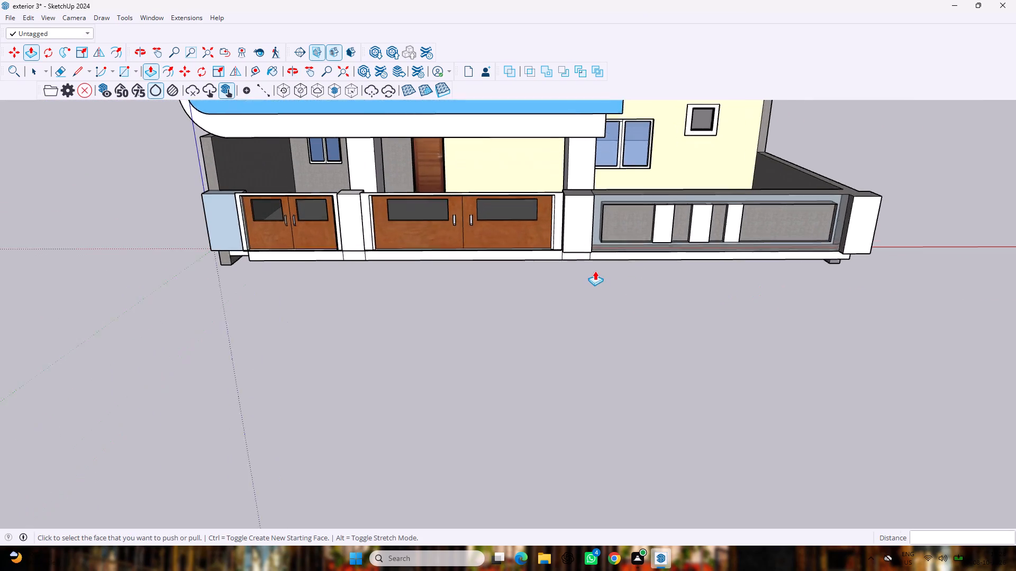
pyautogui.scroll(2, 595, 271)
pyautogui.scroll(-2, 73, 252)
pyautogui.scroll(-13, 225, 209)
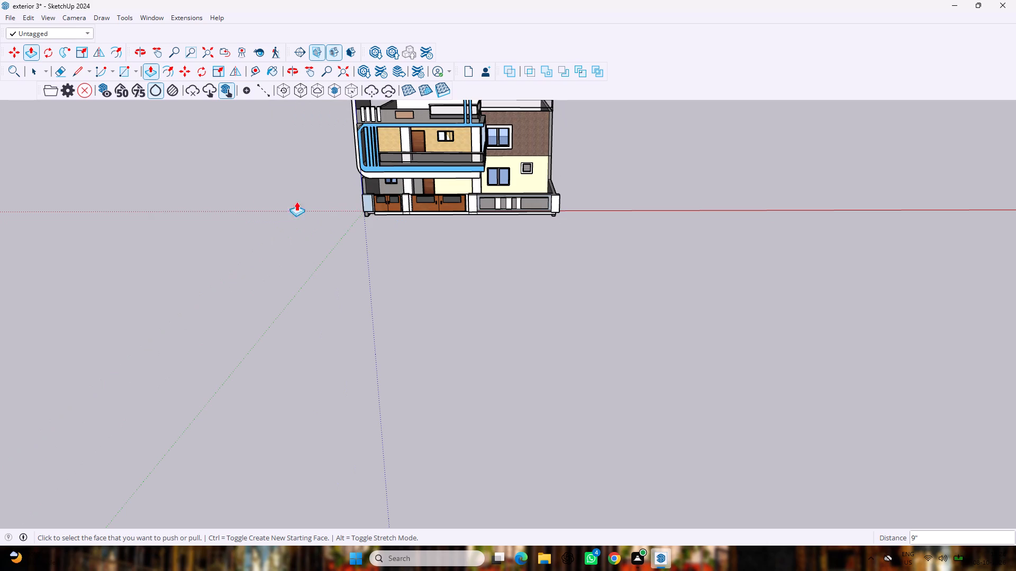
pyautogui.scroll(20, 330, 213)
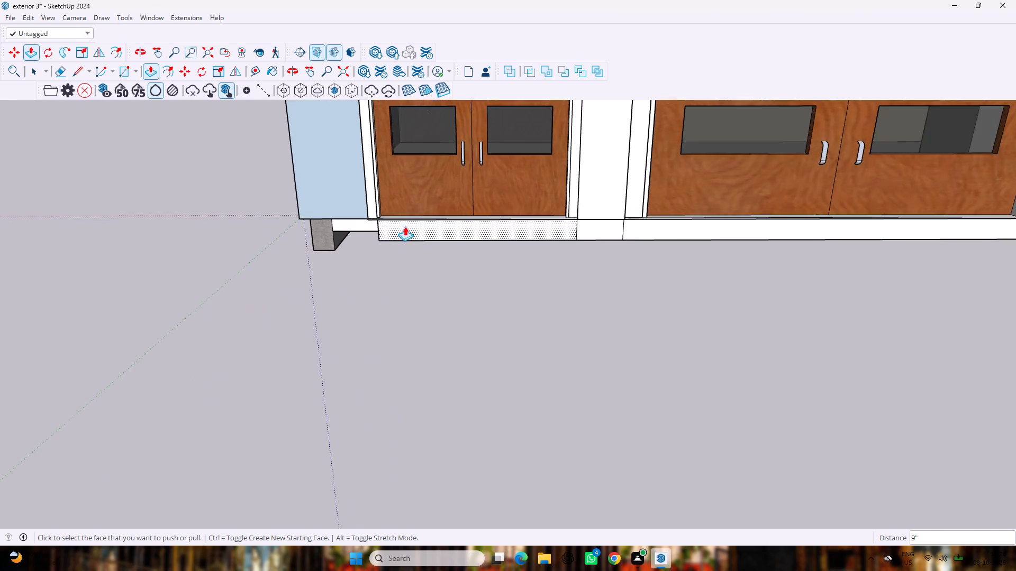
pyautogui.scroll(6, 359, 234)
pyautogui.moveTo(359, 232); pyautogui.dragTo(395, 148, button='middle')
pyautogui.scroll(-3, 396, 140)
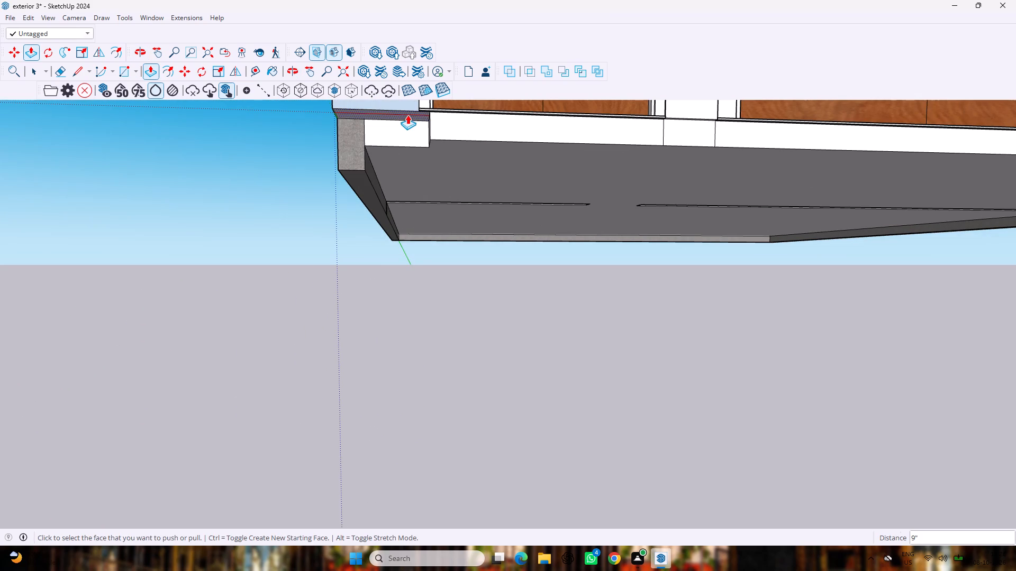
pyautogui.moveTo(406, 124); pyautogui.dragTo(407, 110)
pyautogui.click(406, 109)
# Push/Pull the light-blue corner pillar's front face forward by about 7 3/8".
pyautogui.moveTo(405, 104); pyautogui.dragTo(405, 105)
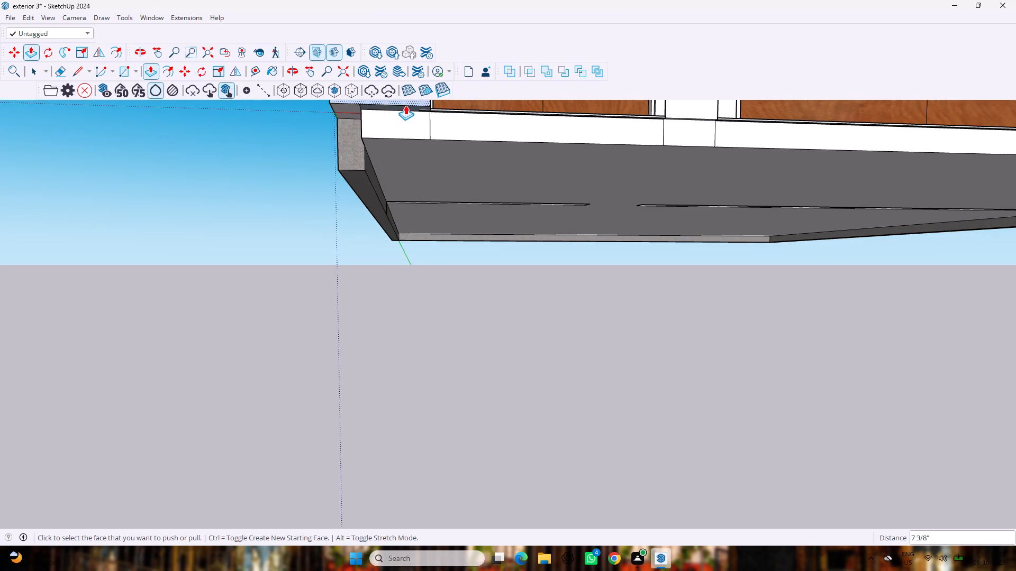
pyautogui.moveTo(405, 105); pyautogui.dragTo(414, 124)
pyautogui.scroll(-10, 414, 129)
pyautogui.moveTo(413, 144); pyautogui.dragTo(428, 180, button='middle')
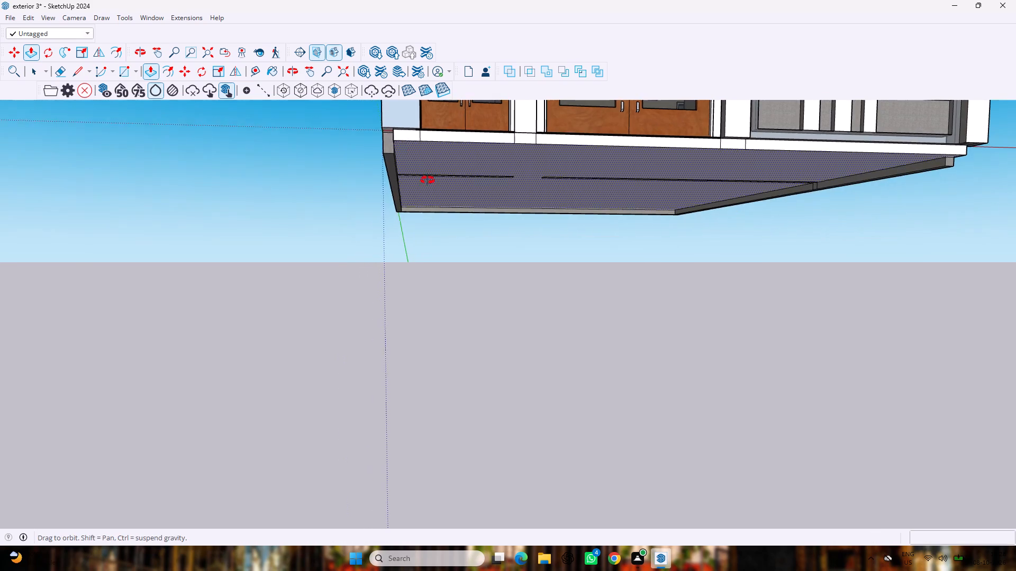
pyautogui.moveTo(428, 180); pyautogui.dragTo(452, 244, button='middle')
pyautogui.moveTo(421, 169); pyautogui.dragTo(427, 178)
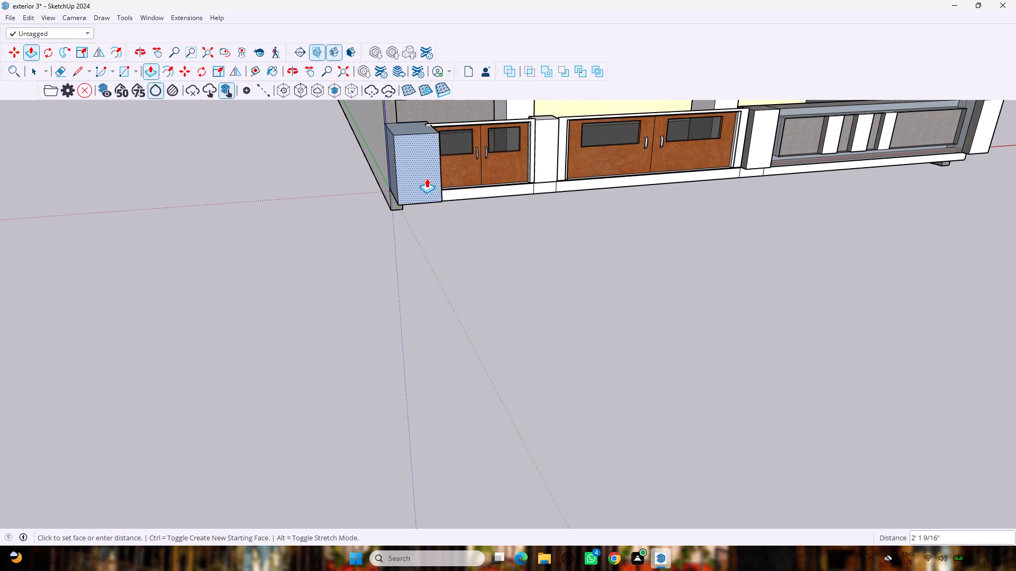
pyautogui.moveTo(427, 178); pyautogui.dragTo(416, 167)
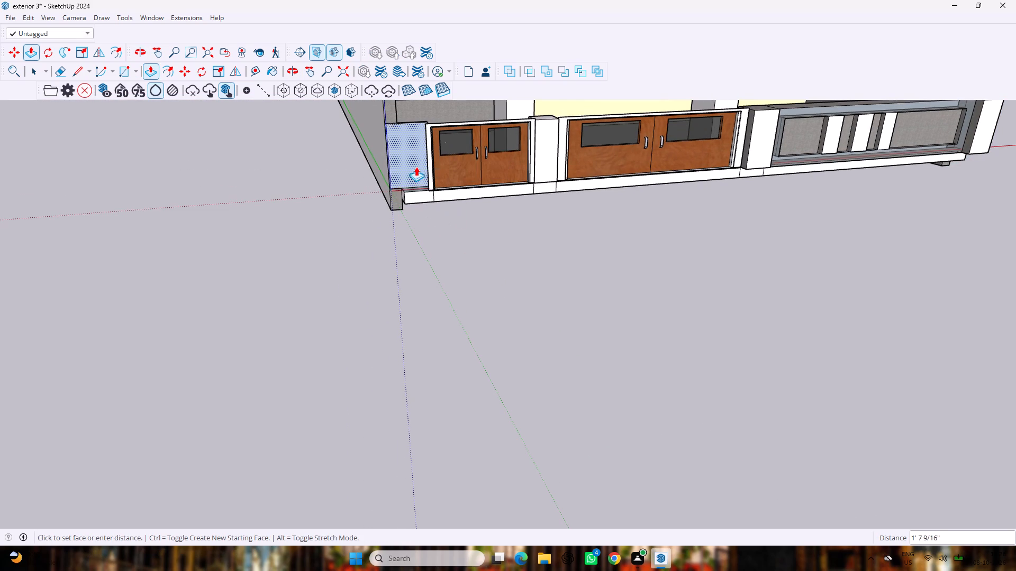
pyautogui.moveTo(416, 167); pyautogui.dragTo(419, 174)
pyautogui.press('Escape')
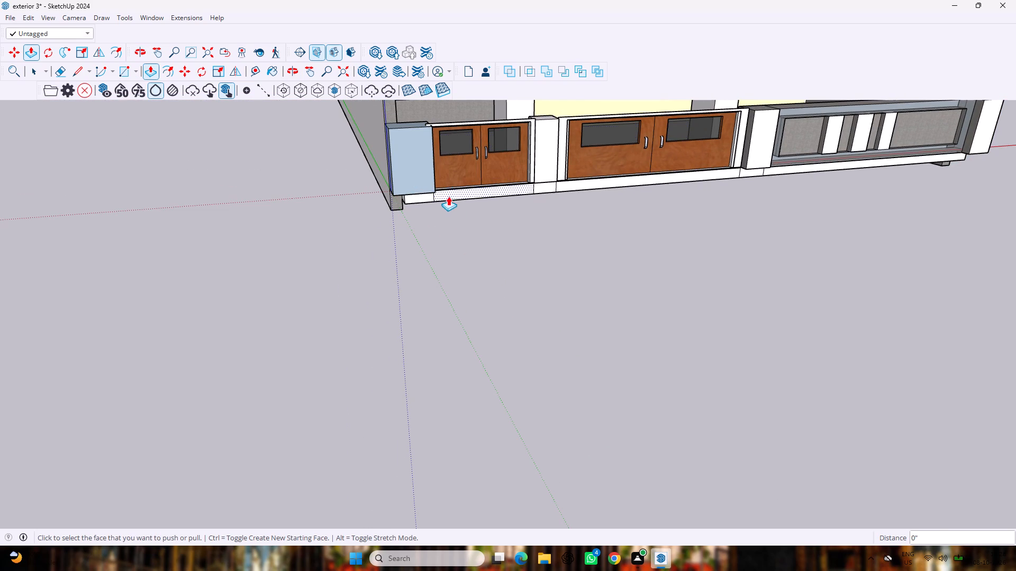
# Adjust the light-blue corner pillar's front face by about 1/8" with Push/Pull.
pyautogui.scroll(5, 448, 195)
pyautogui.moveTo(414, 189); pyautogui.dragTo(434, 117, button='middle')
pyautogui.scroll(1, 425, 155)
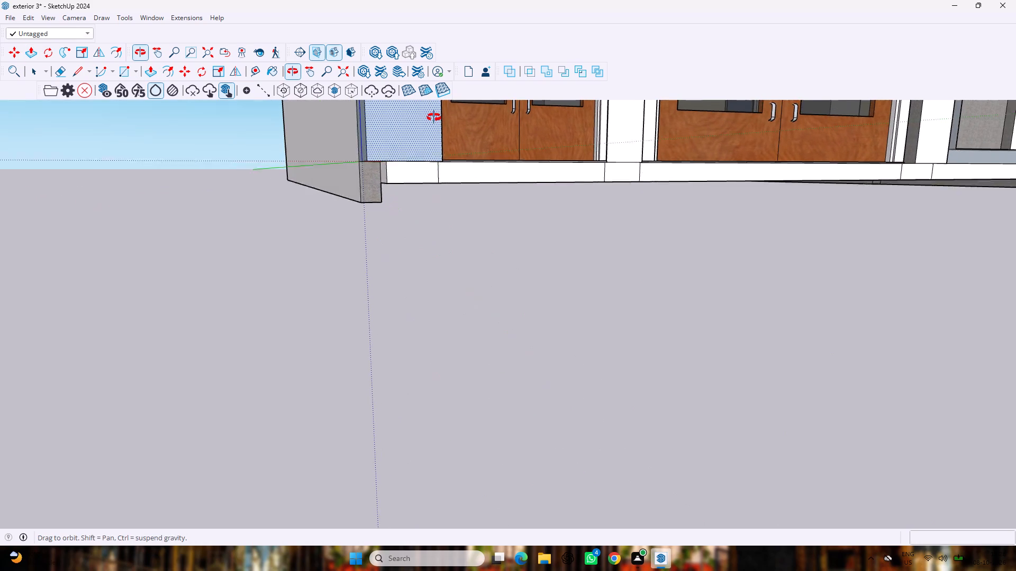
pyautogui.moveTo(434, 117); pyautogui.dragTo(434, 114, button='middle')
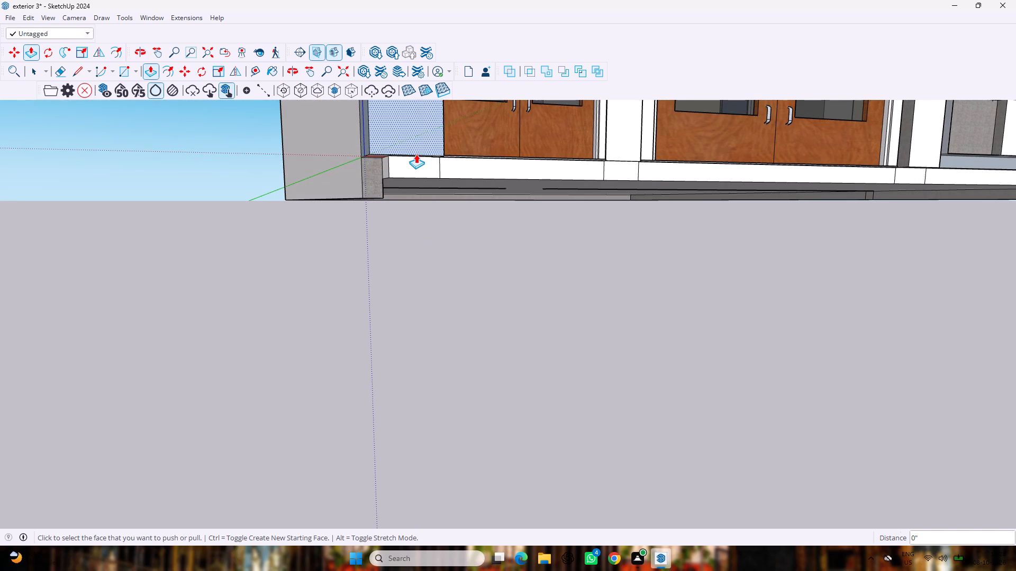
pyautogui.moveTo(414, 130); pyautogui.dragTo(416, 135)
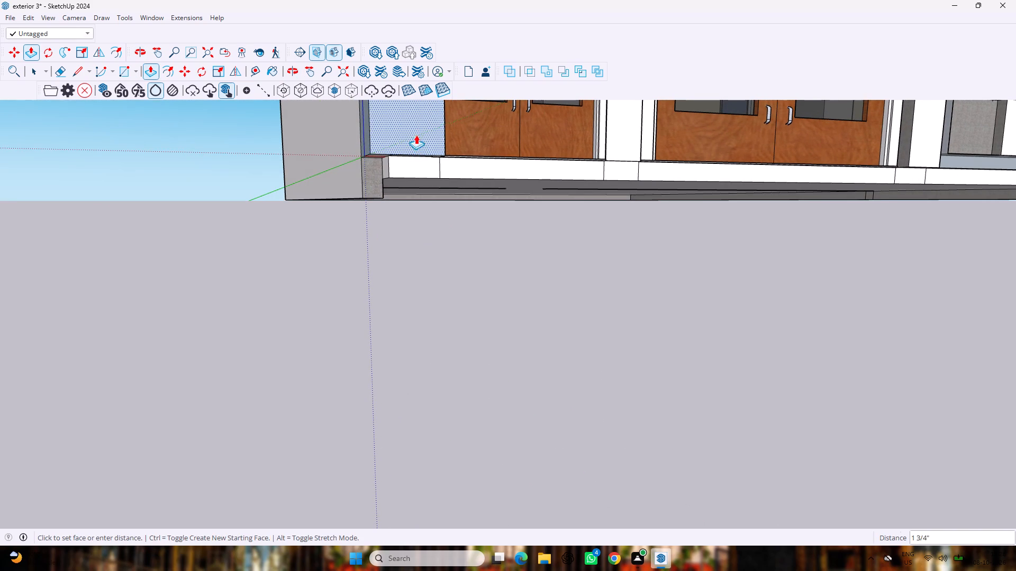
pyautogui.moveTo(416, 135); pyautogui.dragTo(419, 143)
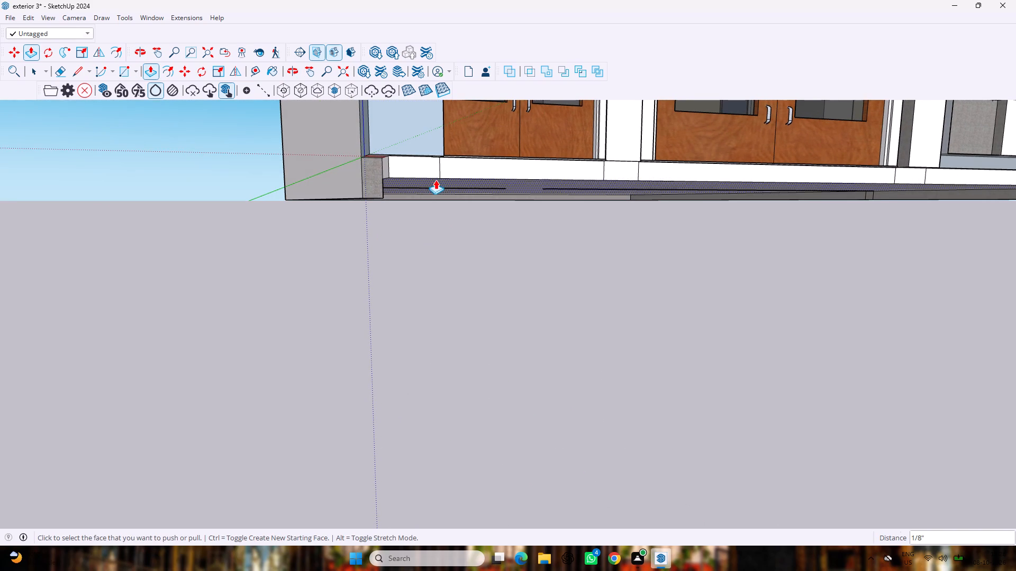
pyautogui.press('space')
# Push/Pull the bottom face of the perimeter walls up 8 3/8" to sit flush with the base slab's underside.
pyautogui.moveTo(441, 219); pyautogui.dragTo(470, 277, button='middle')
pyautogui.scroll(-2, 470, 277)
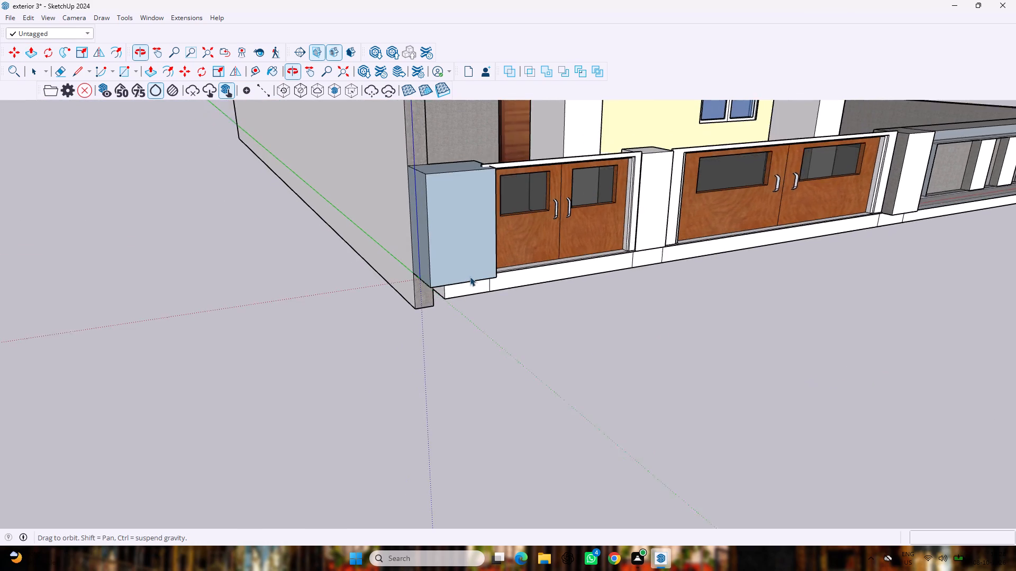
pyautogui.scroll(-4, 470, 277)
pyautogui.moveTo(466, 289); pyautogui.dragTo(538, 136, button='middle')
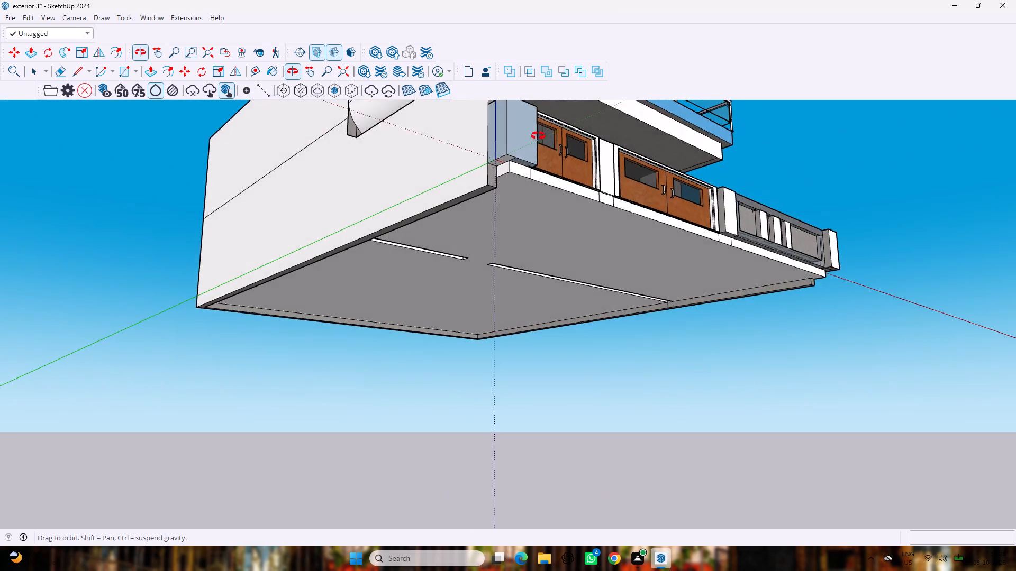
pyautogui.moveTo(538, 136); pyautogui.dragTo(588, 109, button='middle')
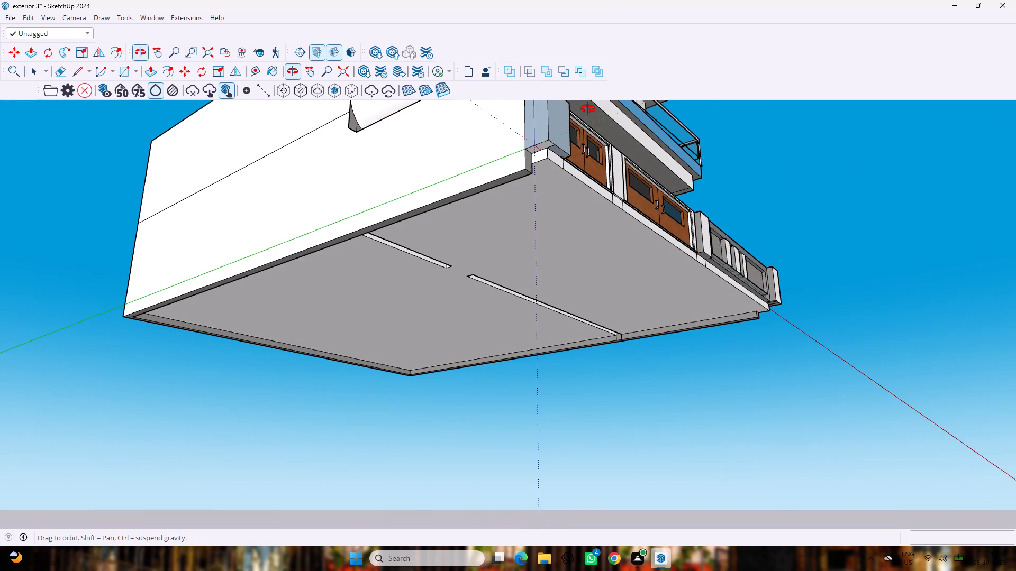
pyautogui.moveTo(588, 109); pyautogui.dragTo(587, 114, button='middle')
pyautogui.press('p')
pyautogui.scroll(2, 528, 192)
pyautogui.moveTo(528, 192); pyautogui.dragTo(583, 172, button='middle')
pyautogui.scroll(-3, 580, 156)
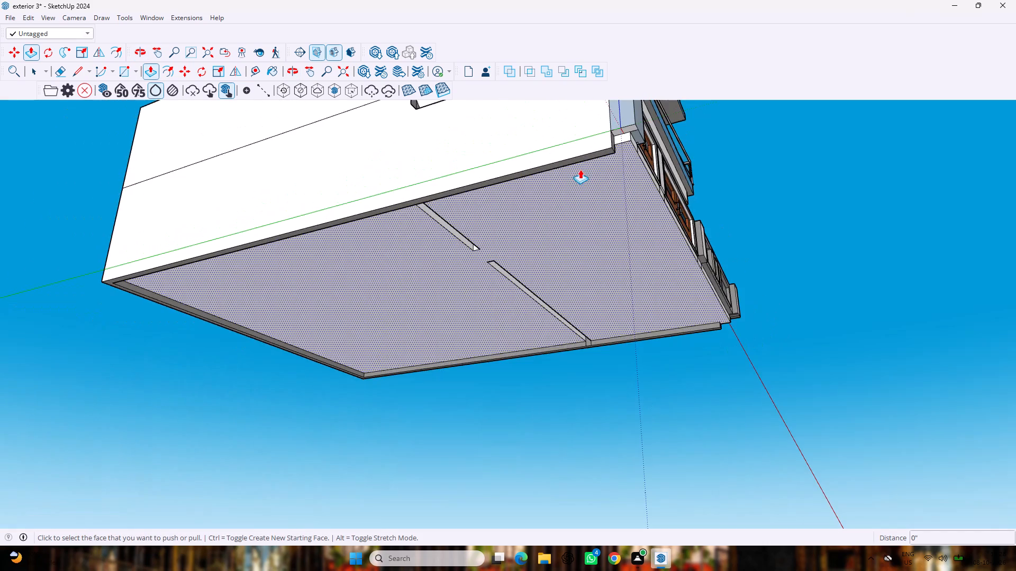
pyautogui.scroll(3, 576, 166)
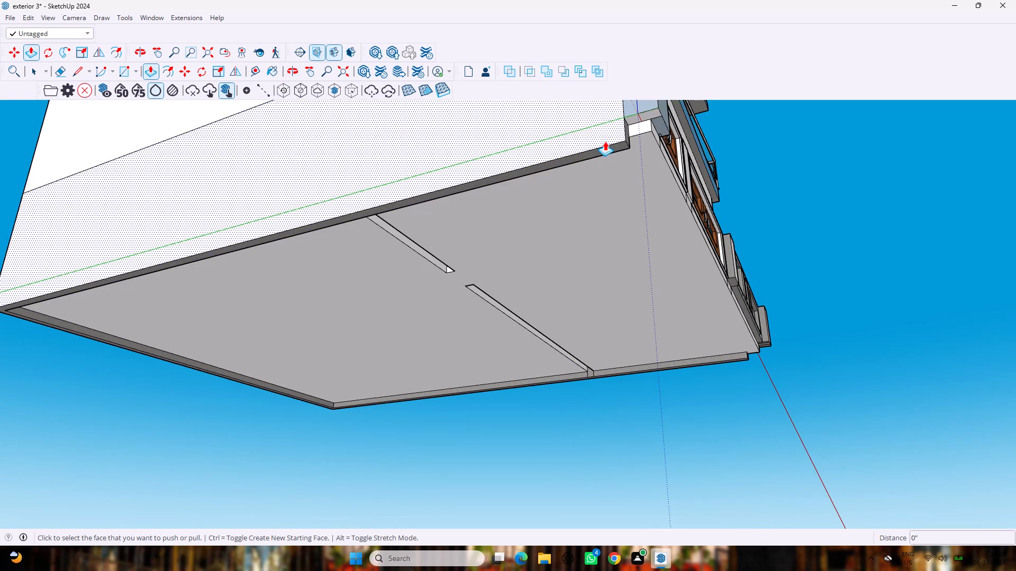
pyautogui.scroll(7, 605, 145)
pyautogui.moveTo(620, 153); pyautogui.dragTo(620, 153)
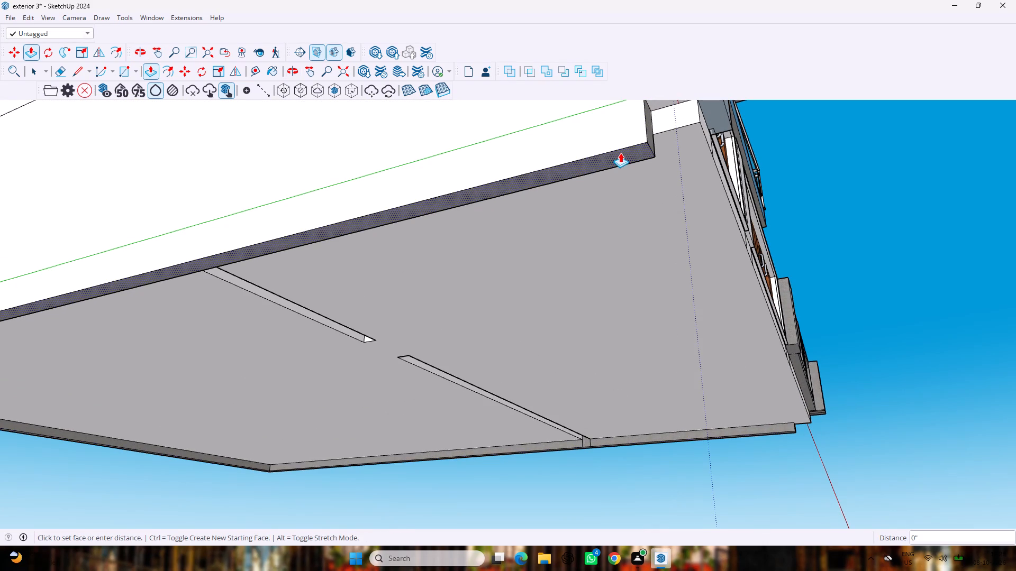
pyautogui.moveTo(620, 153); pyautogui.dragTo(670, 127)
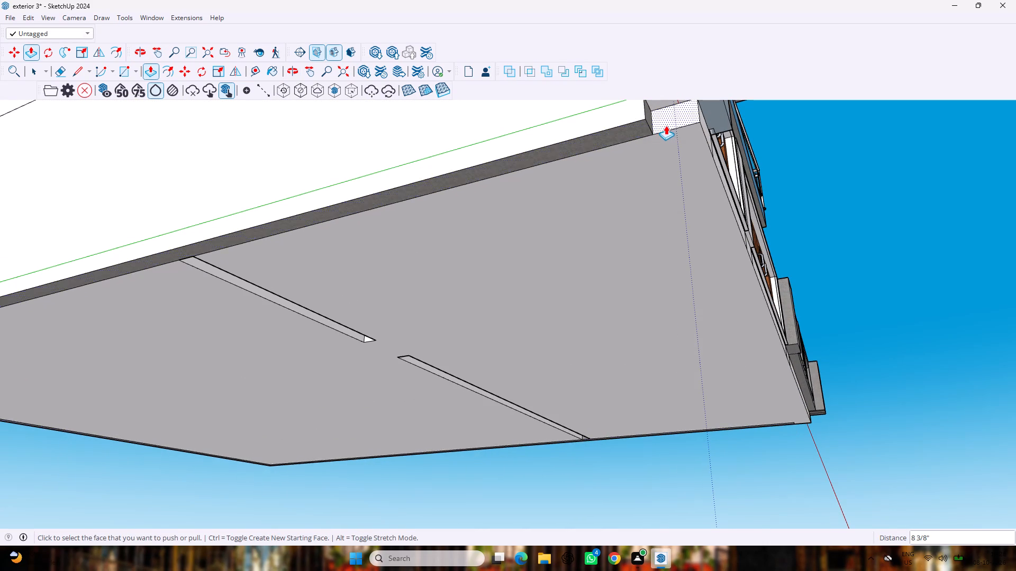
# Inspect the slab's underside, front edge and corner pillars, and the whole house exterior from below, the front and the side.
pyautogui.scroll(-4, 666, 130)
pyautogui.moveTo(674, 136); pyautogui.dragTo(576, 231, button='middle')
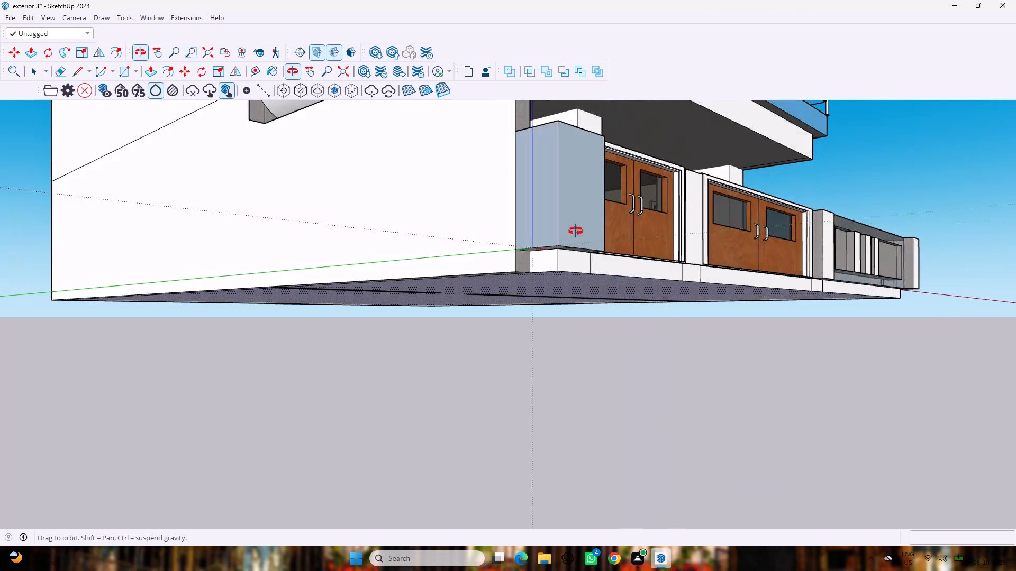
pyautogui.moveTo(576, 231); pyautogui.dragTo(523, 236, button='middle')
pyautogui.scroll(-7, 520, 235)
pyautogui.moveTo(876, 284); pyautogui.dragTo(876, 284, button='middle')
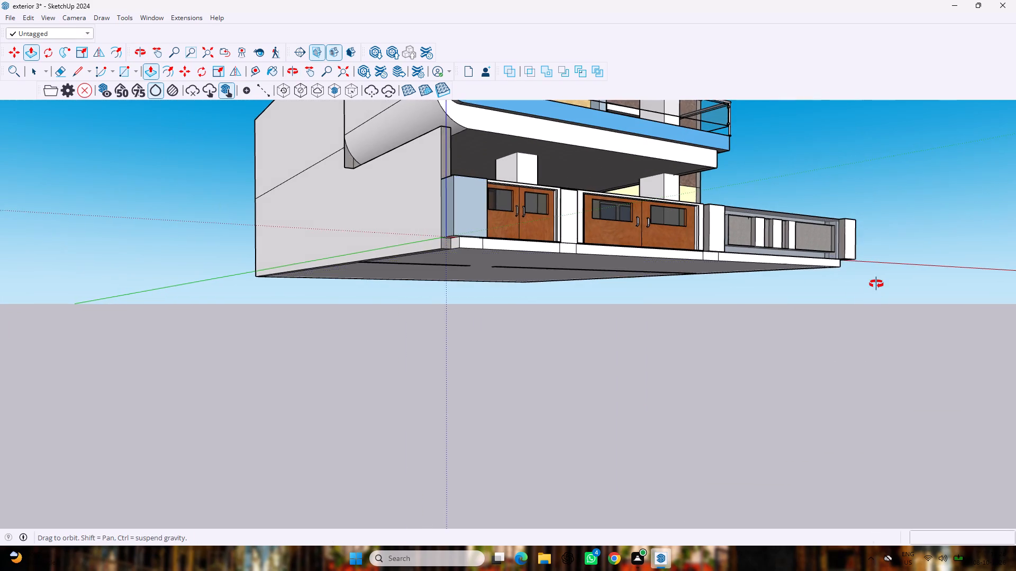
pyautogui.moveTo(876, 284); pyautogui.dragTo(637, 241, button='middle')
pyautogui.scroll(3, 632, 238)
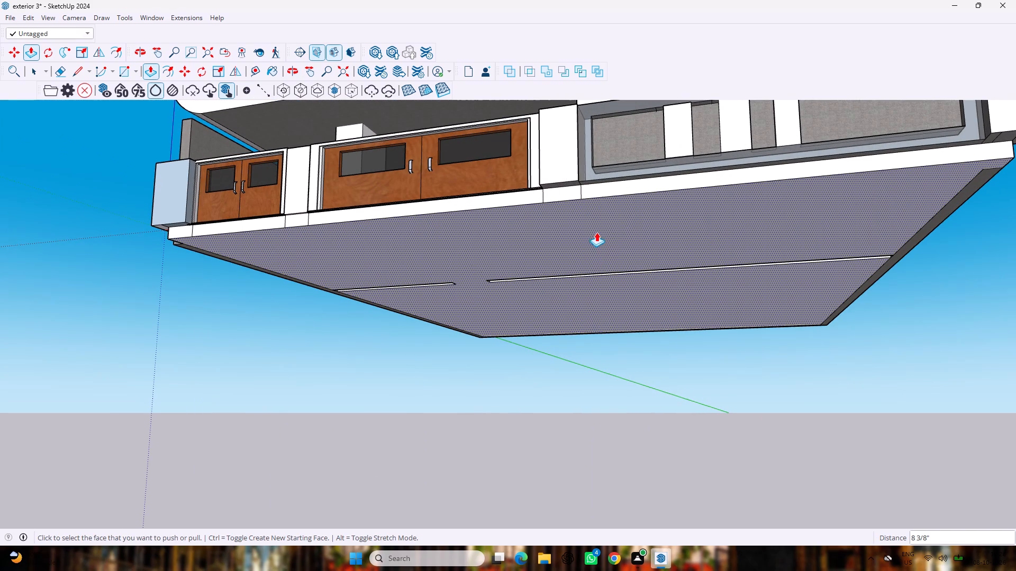
pyautogui.scroll(-2, 595, 226)
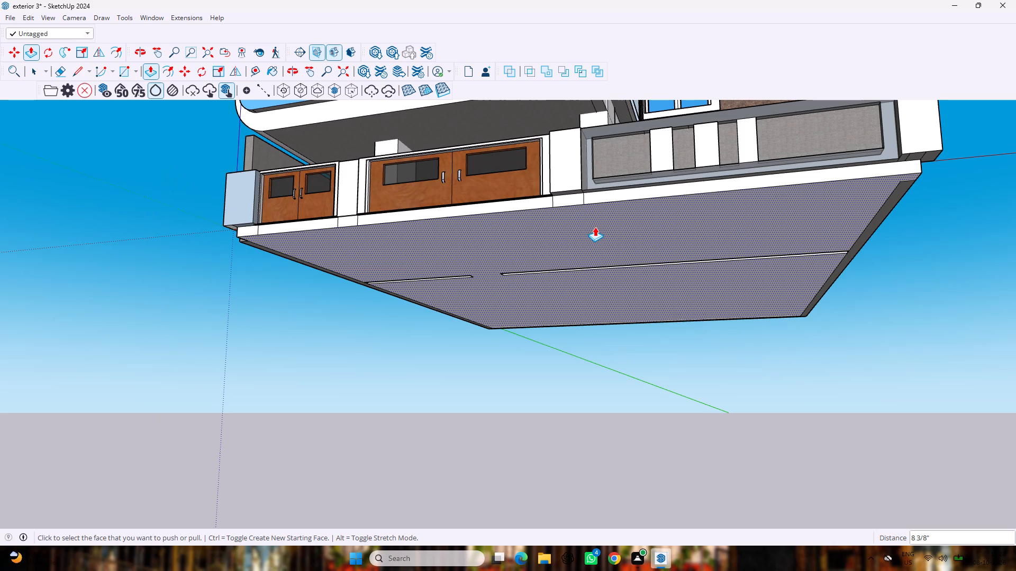
pyautogui.scroll(-3, 593, 221)
pyautogui.moveTo(591, 173); pyautogui.dragTo(593, 183, button='middle')
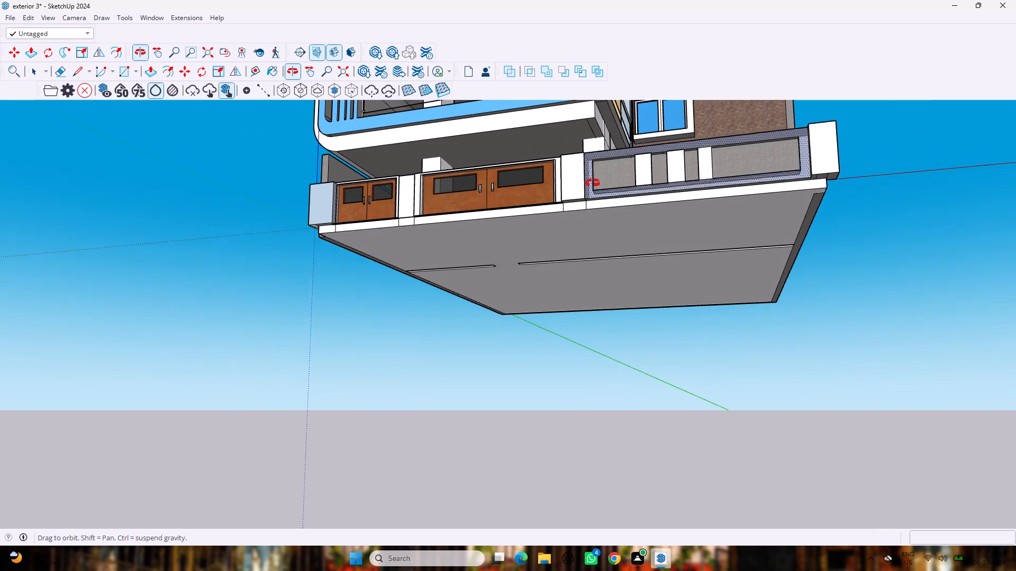
pyautogui.moveTo(593, 183); pyautogui.dragTo(636, 316, button='middle')
pyautogui.scroll(-10, 636, 319)
pyautogui.scroll(-4, 655, 226)
pyautogui.moveTo(612, 160); pyautogui.dragTo(651, 98, button='middle')
pyautogui.scroll(1, 612, 160)
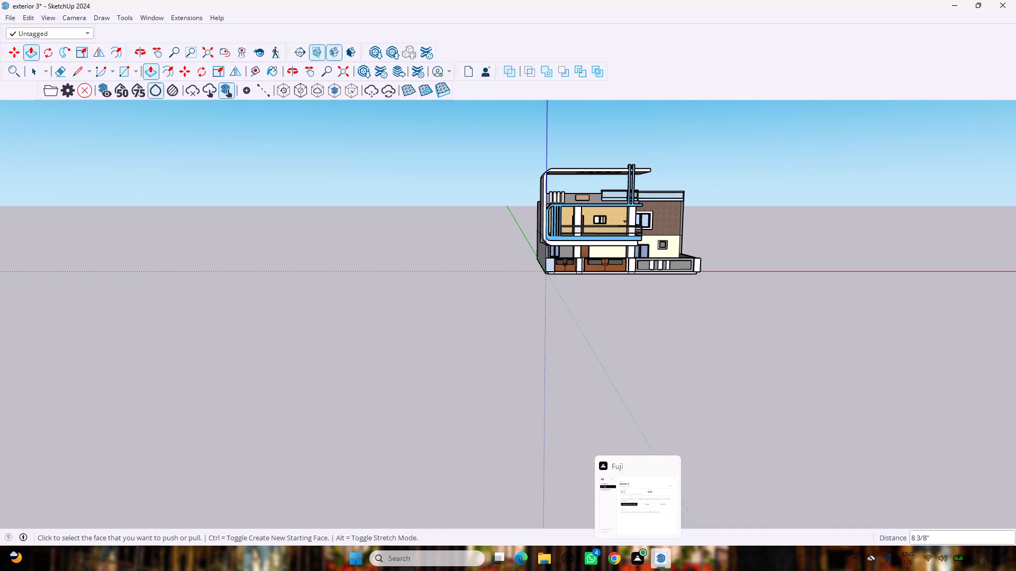
pyautogui.scroll(7, 697, 257)
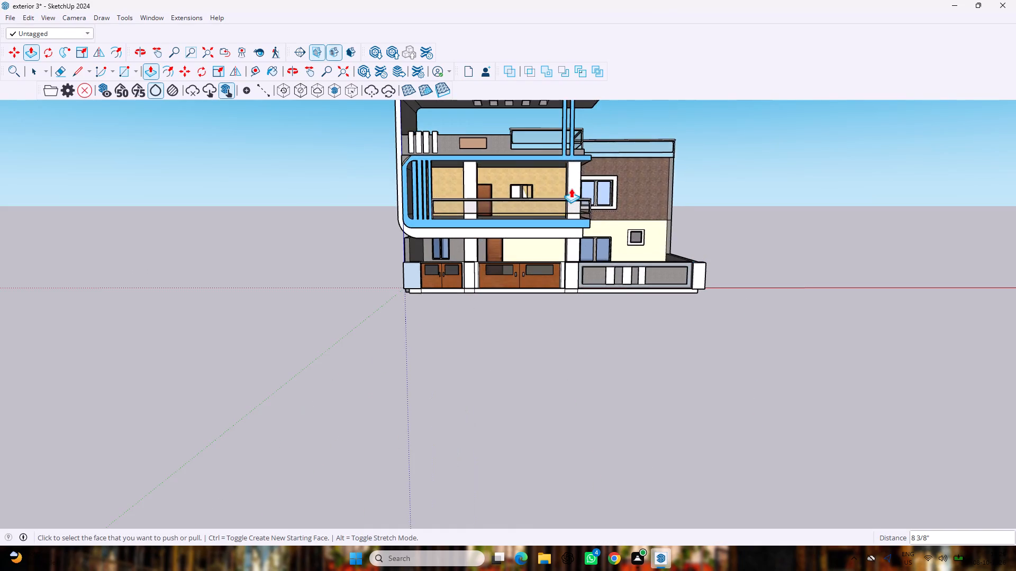
pyautogui.scroll(-8, 574, 196)
pyautogui.scroll(8, 511, 140)
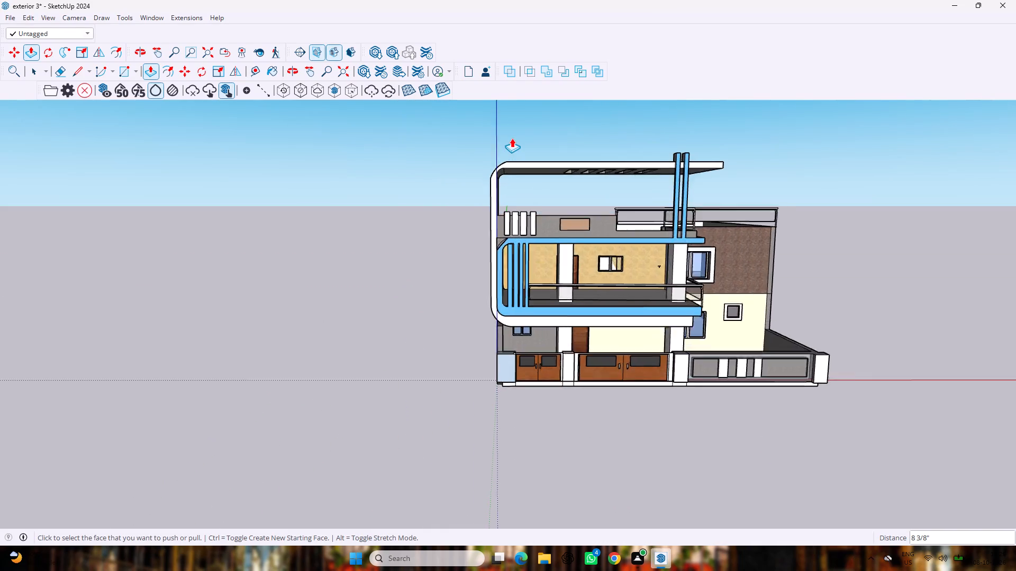
pyautogui.scroll(3, 512, 138)
pyautogui.moveTo(512, 138); pyautogui.dragTo(628, 127, button='middle')
pyautogui.middleClick(628, 127)
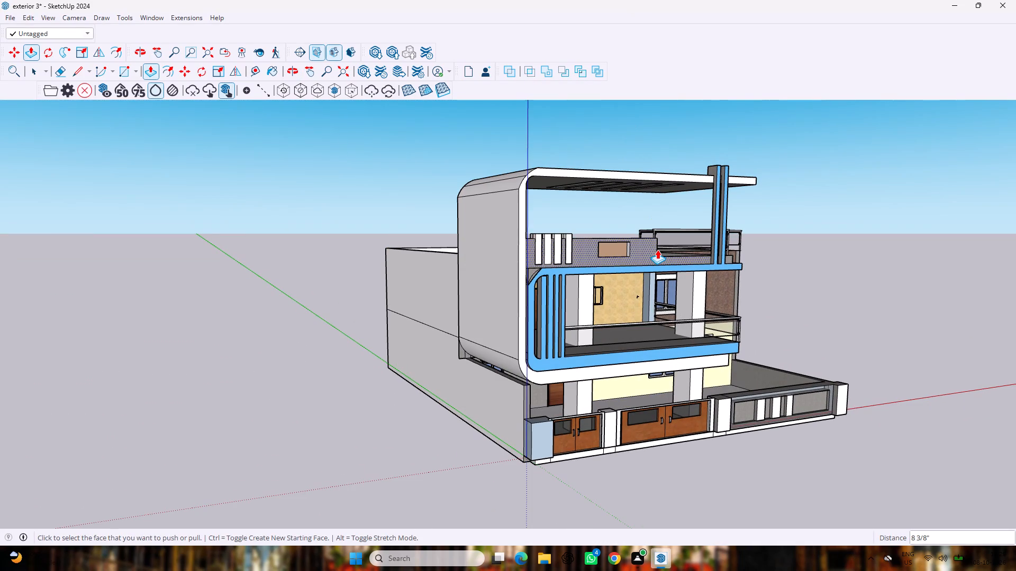
# Save the exterior 3 model and leave the Push/Pull tool.
pyautogui.hotkey('ctrl', 's')
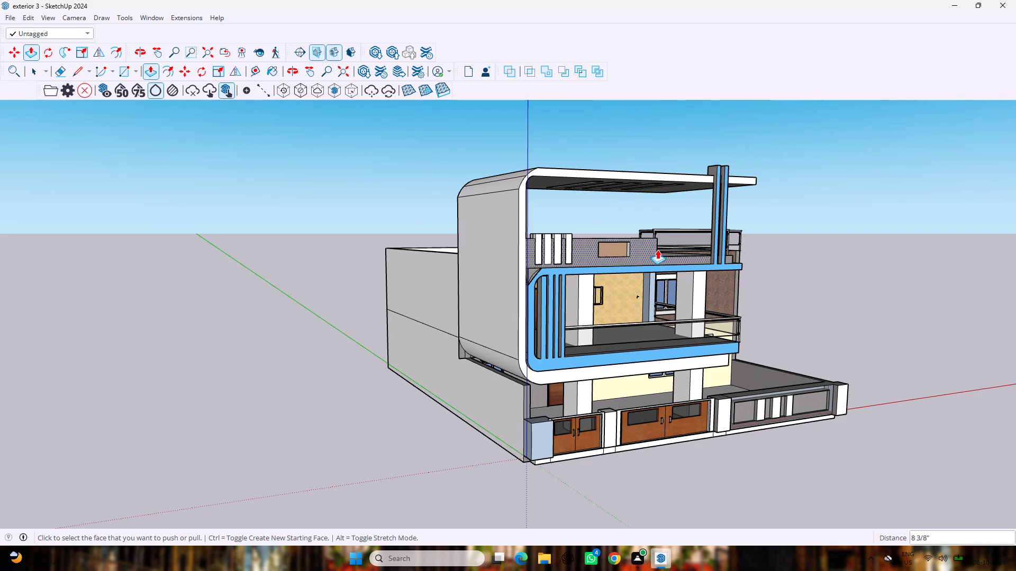
pyautogui.hotkey('ctrl', 's')
pyautogui.press('space')
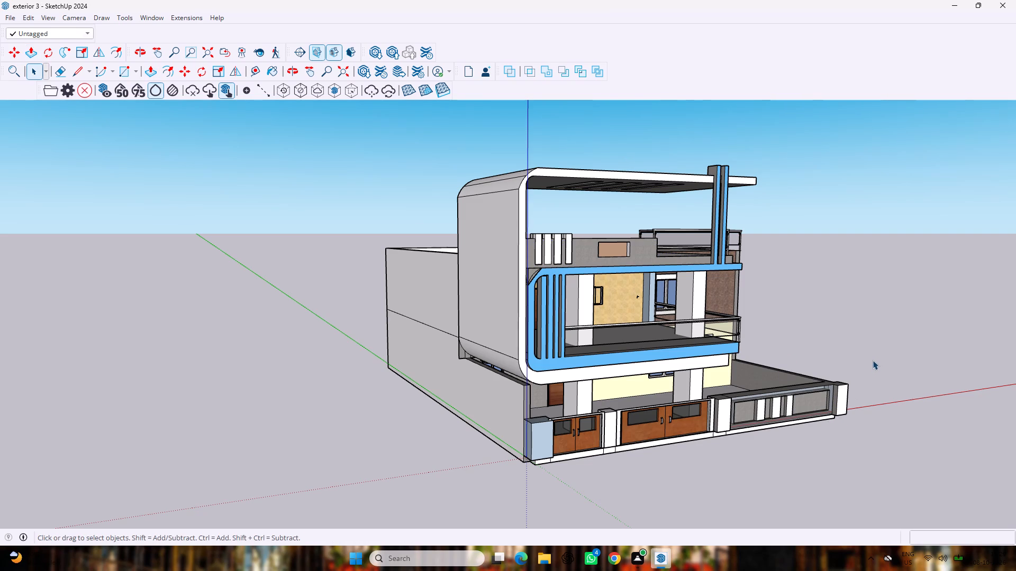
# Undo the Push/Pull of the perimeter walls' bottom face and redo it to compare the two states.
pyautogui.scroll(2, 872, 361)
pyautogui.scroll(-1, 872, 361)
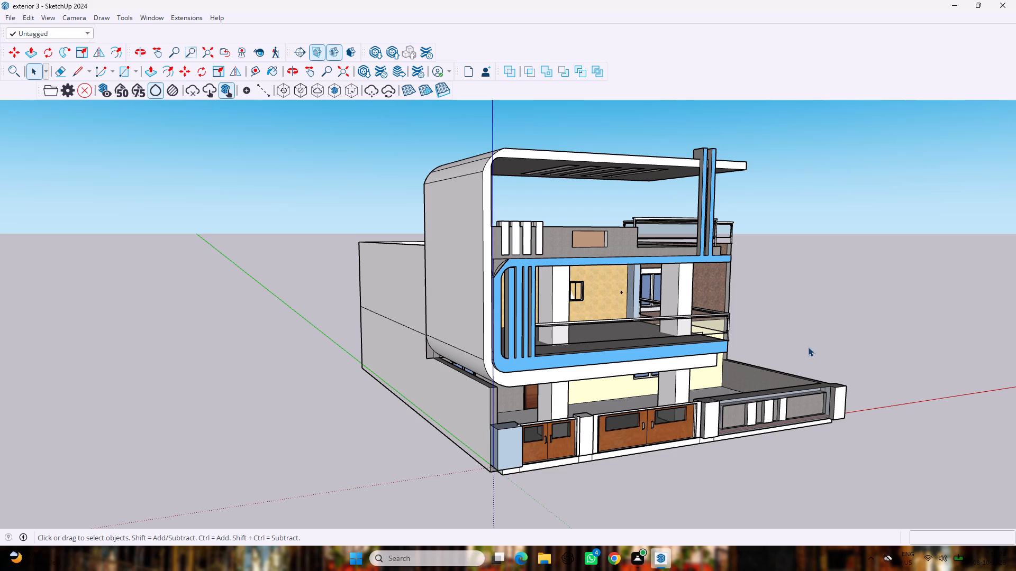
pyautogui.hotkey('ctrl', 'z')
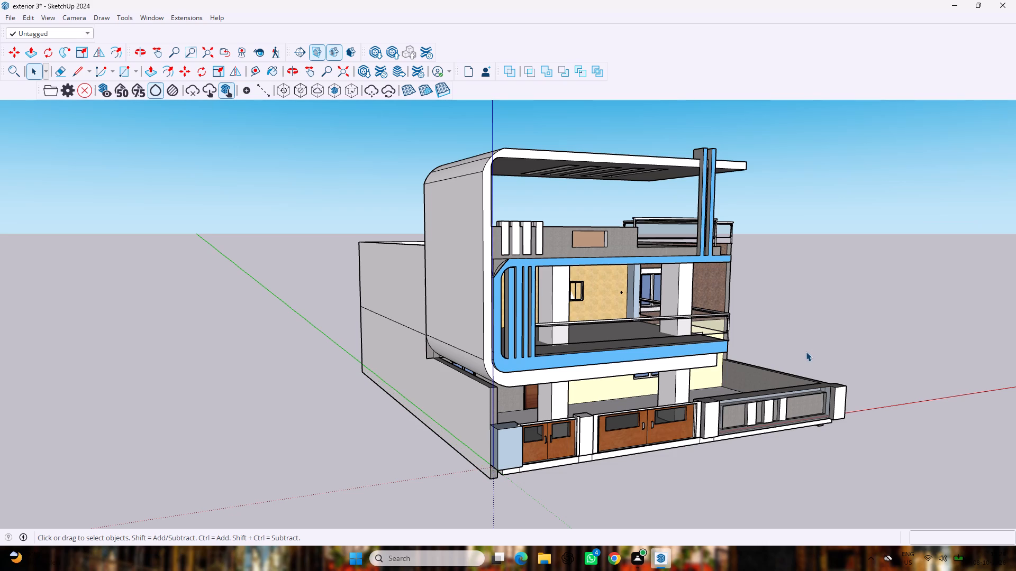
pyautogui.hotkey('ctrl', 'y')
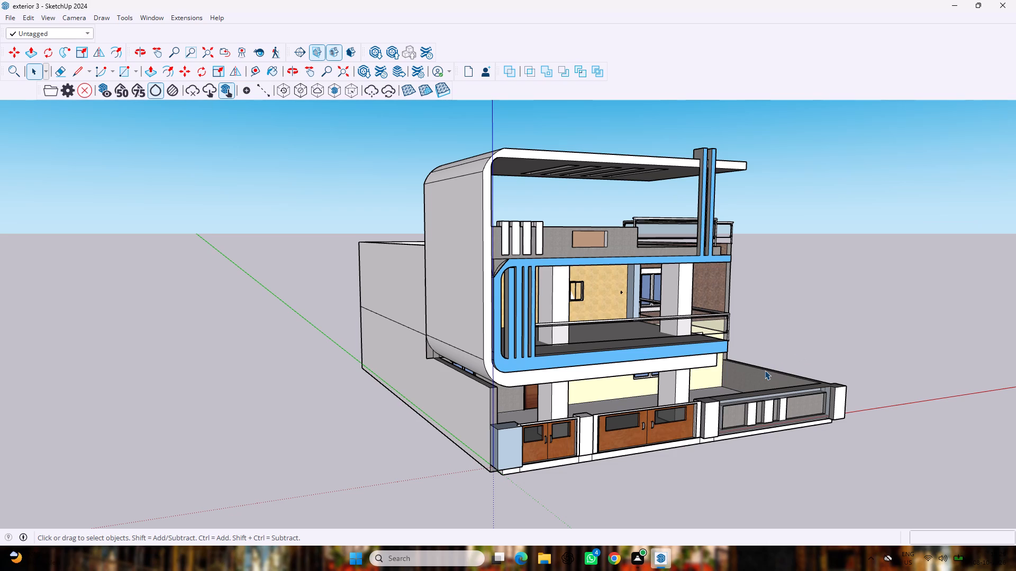
# Save the exterior 3 model again.
pyautogui.hotkey('ctrl', 's')
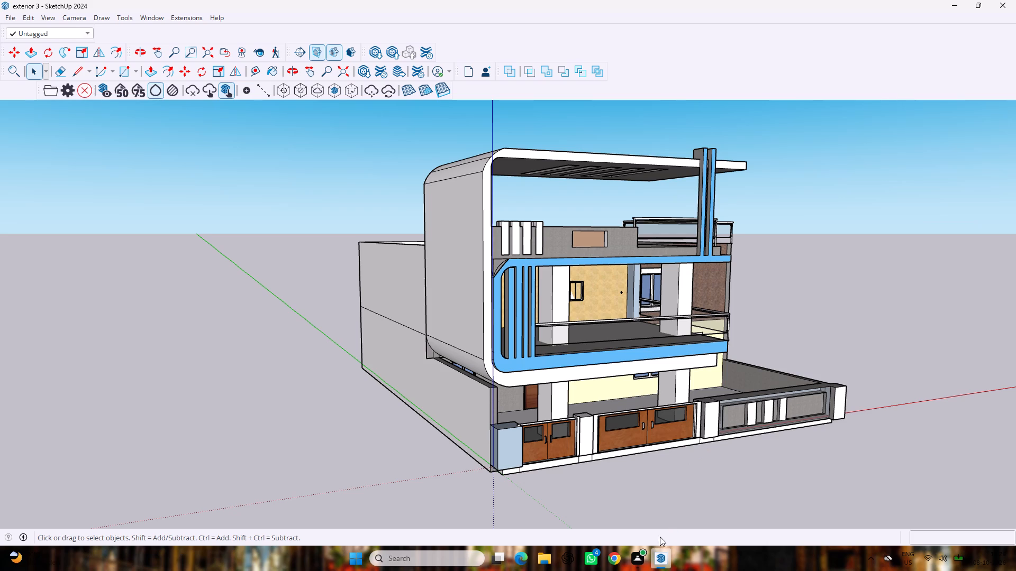